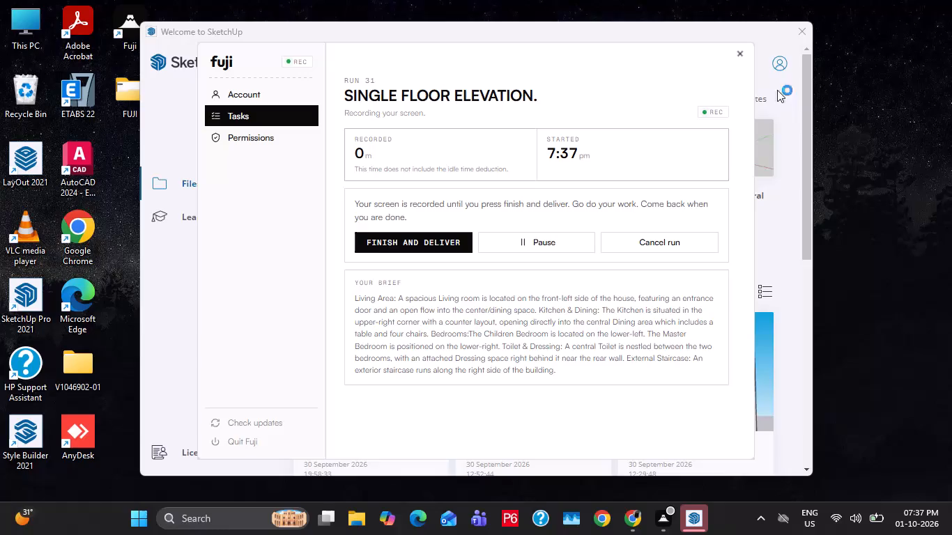
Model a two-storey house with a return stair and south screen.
Start a new model from the Simple template in inches.
left_click(852, 120)
left_click(693, 521)
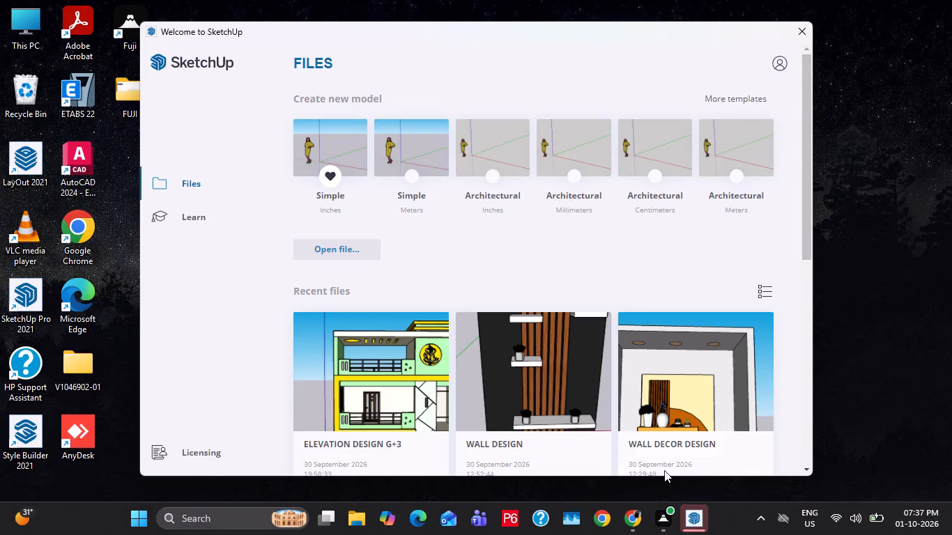
left_click(335, 103)
left_click(335, 124)
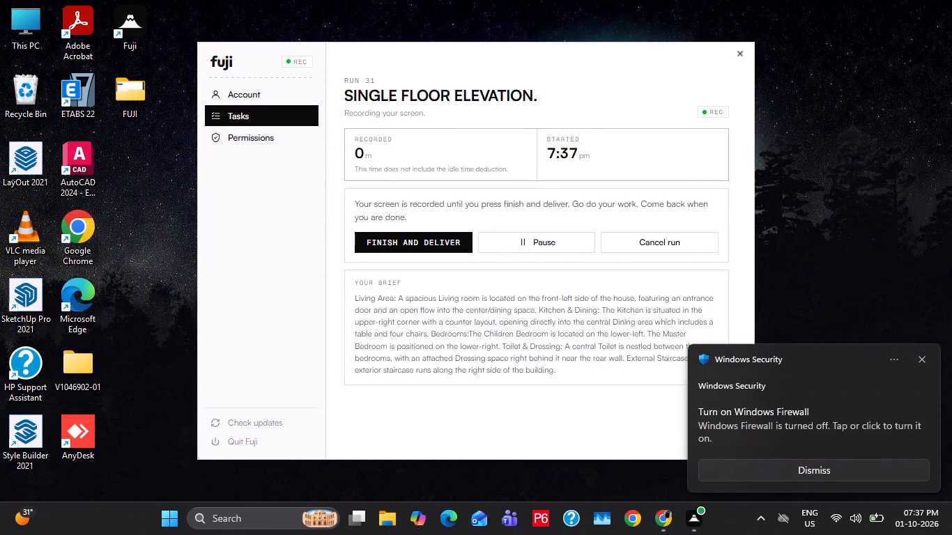
left_click(923, 356)
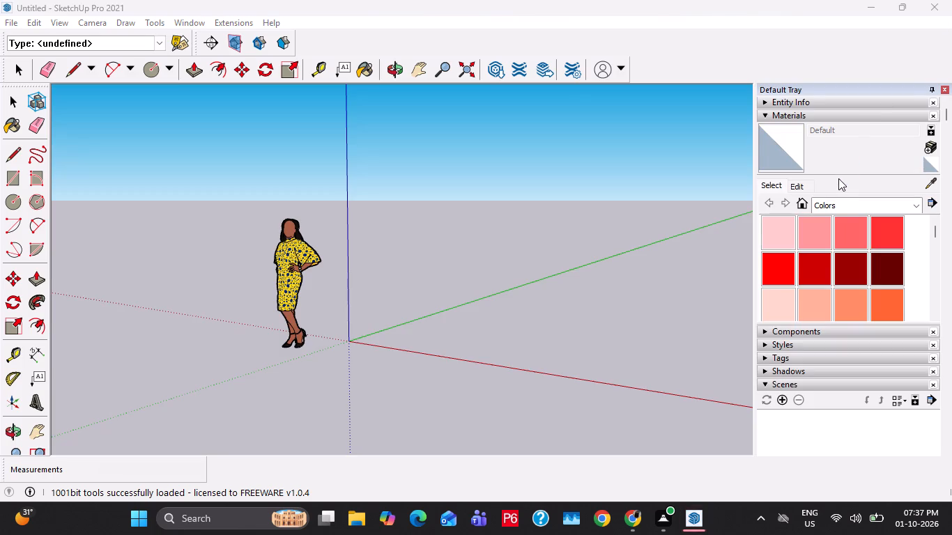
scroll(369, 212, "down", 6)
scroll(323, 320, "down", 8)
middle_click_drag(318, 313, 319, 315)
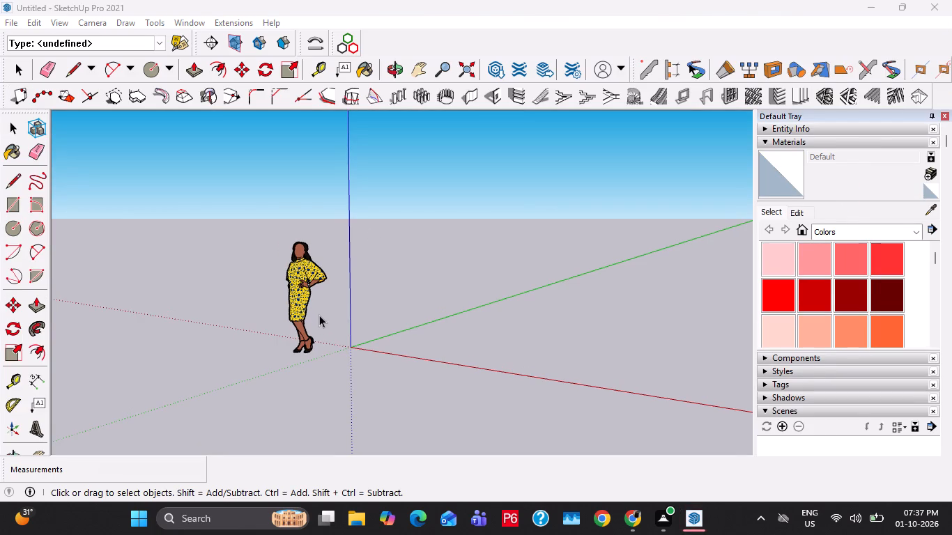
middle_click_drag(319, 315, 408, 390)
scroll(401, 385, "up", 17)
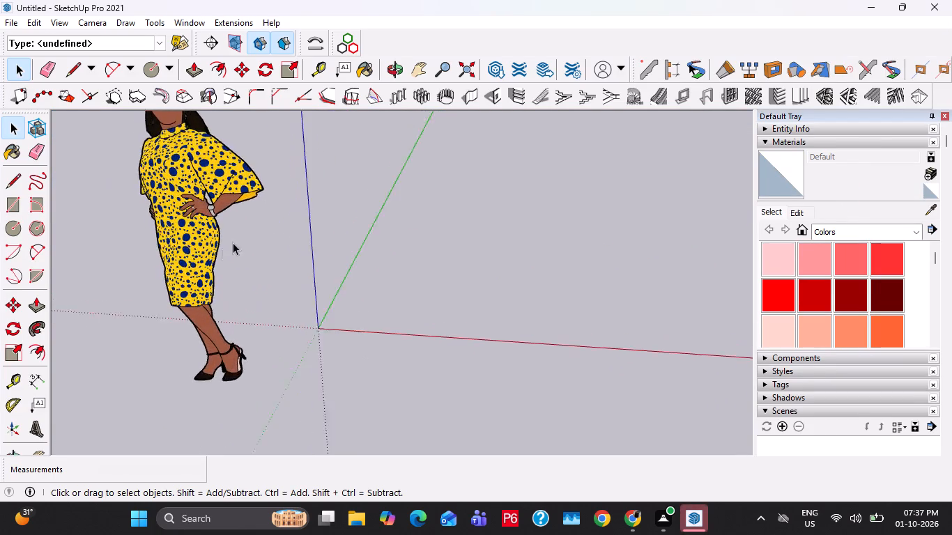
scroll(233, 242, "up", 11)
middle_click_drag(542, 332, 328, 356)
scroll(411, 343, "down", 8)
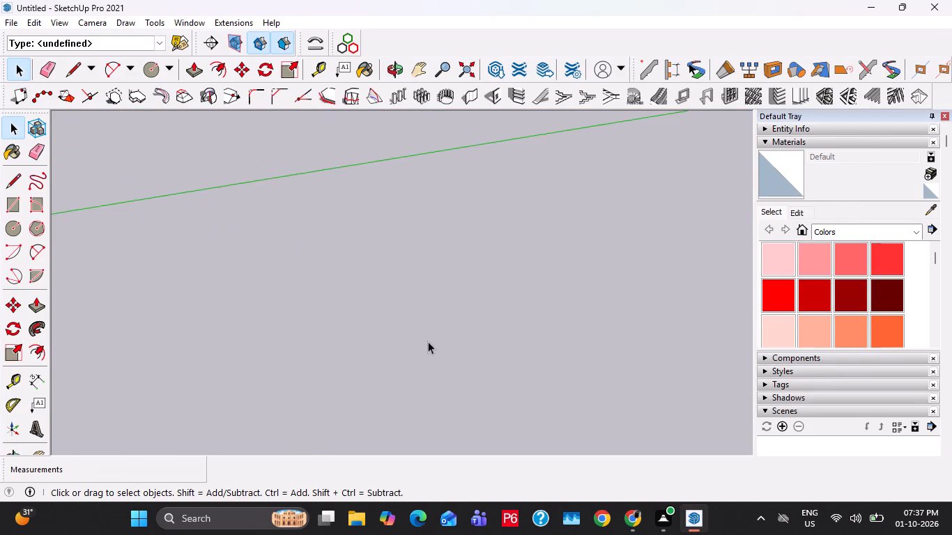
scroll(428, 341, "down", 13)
Save the model as SINGLE FLOOR ELEVATION in the saketh folder inside FUJI on the desktop.
key("ctrl+s")
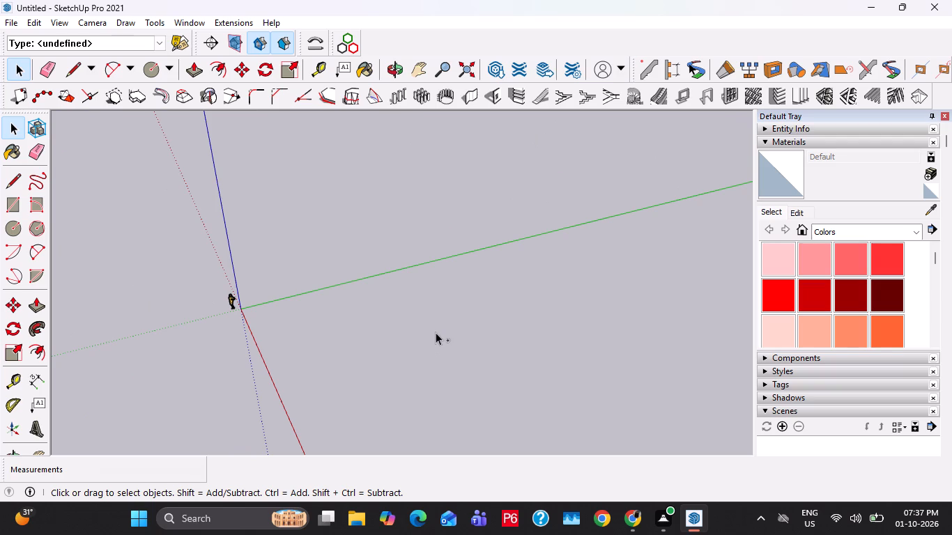
scroll(339, 195, "down", 2)
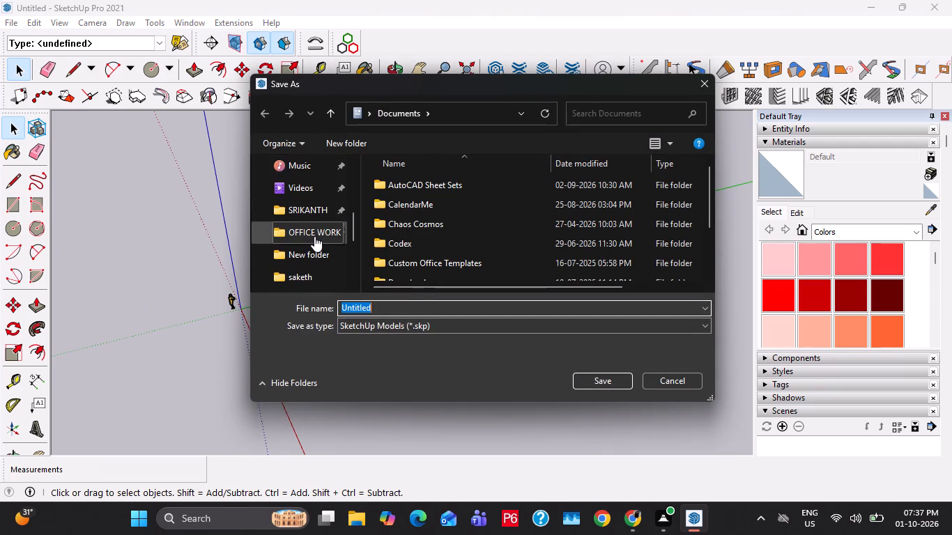
left_click(317, 193)
left_click(316, 201)
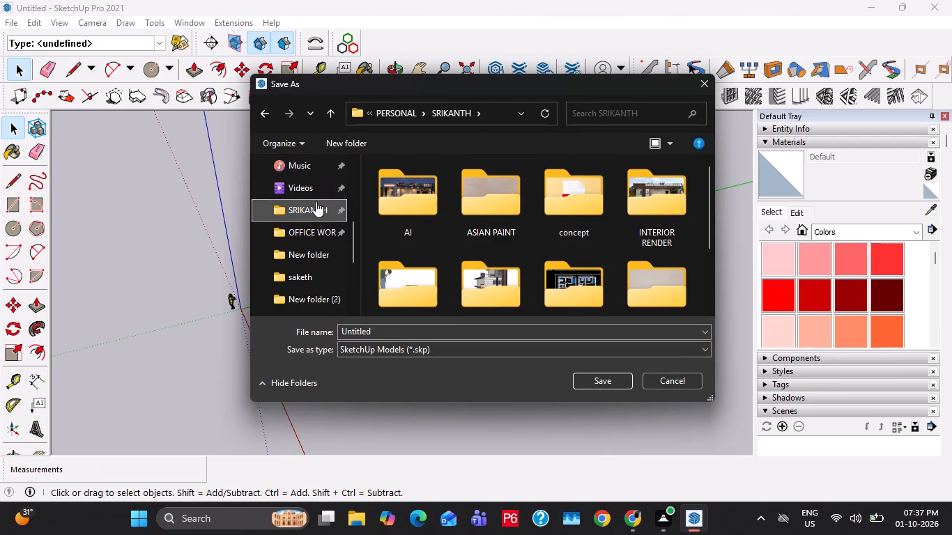
scroll(623, 235, "down", 2)
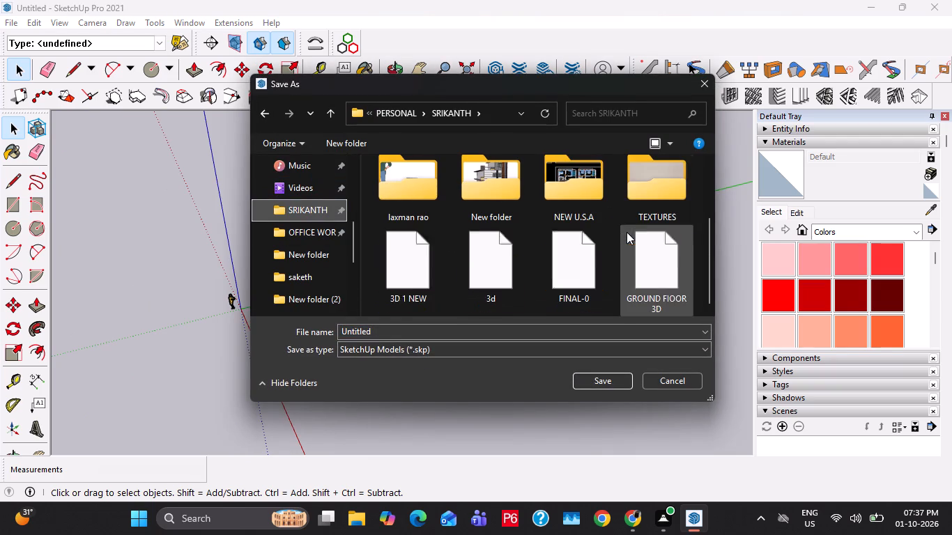
scroll(627, 232, "down", 1)
scroll(620, 242, "up", 3)
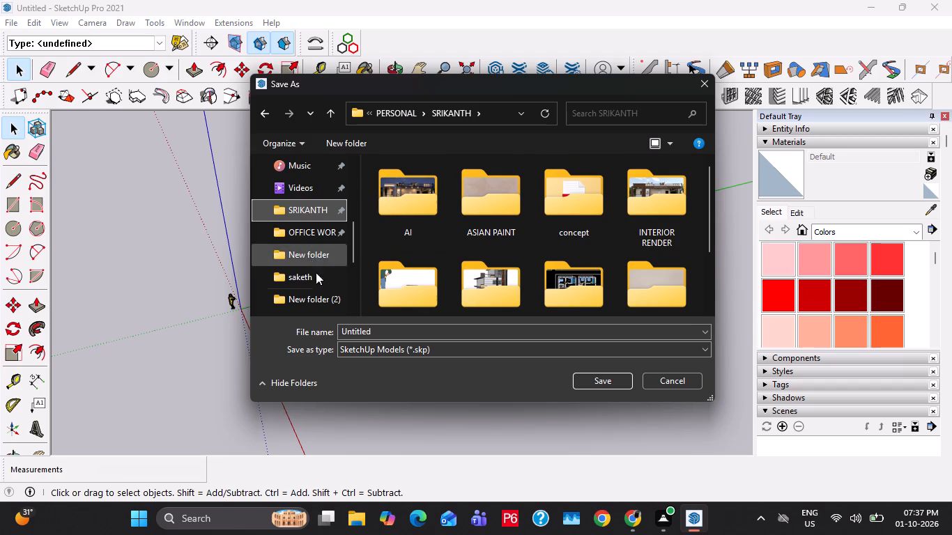
left_click(315, 294)
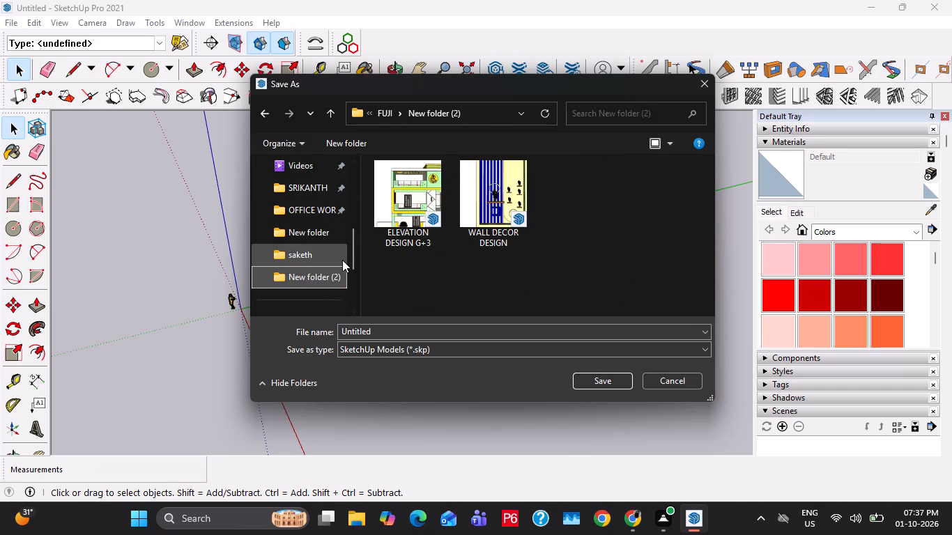
left_click(336, 259)
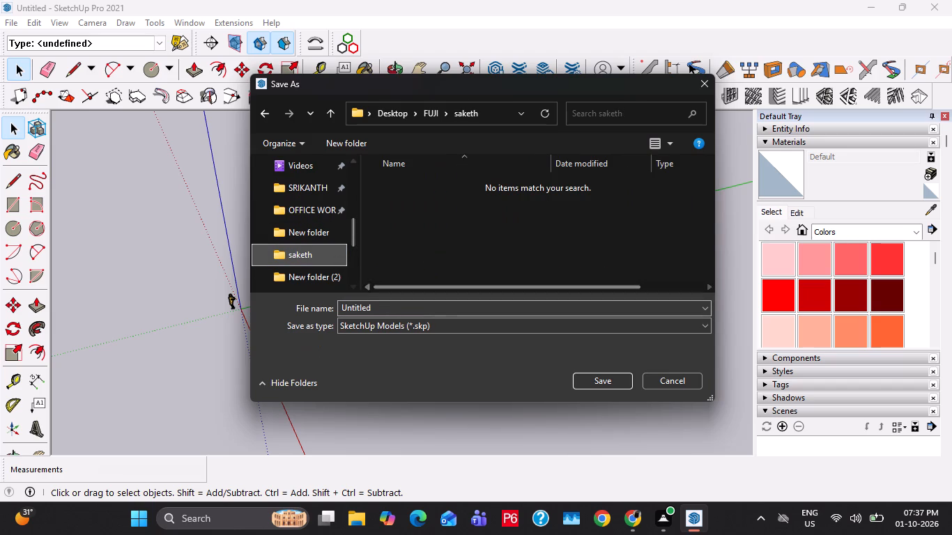
left_click(376, 308)
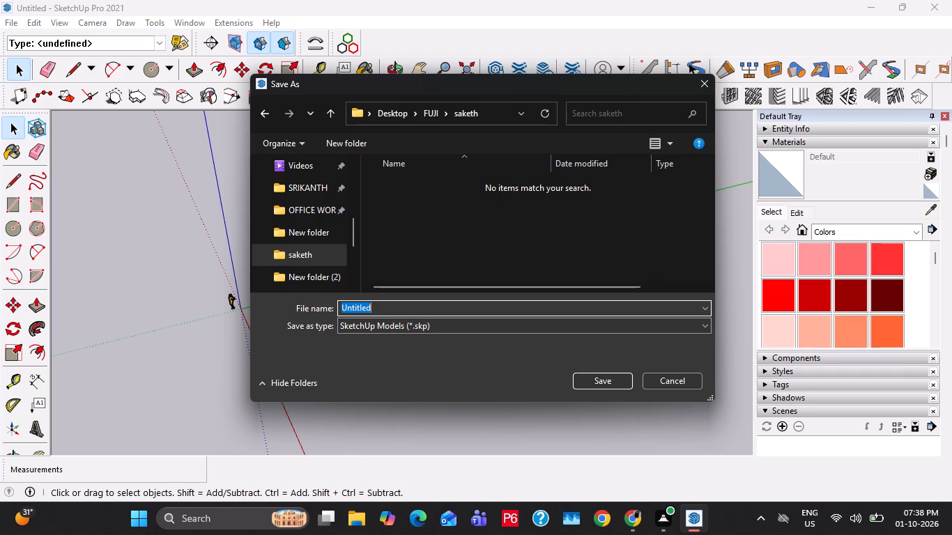
type("SINGL3")
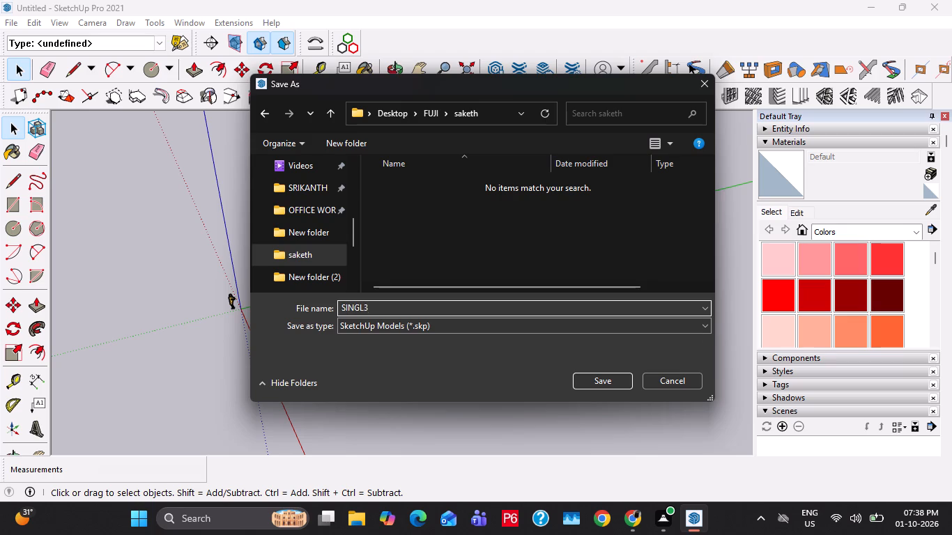
key("BackSpace")
type("E FLOOR ELEVATION")
left_click(593, 375)
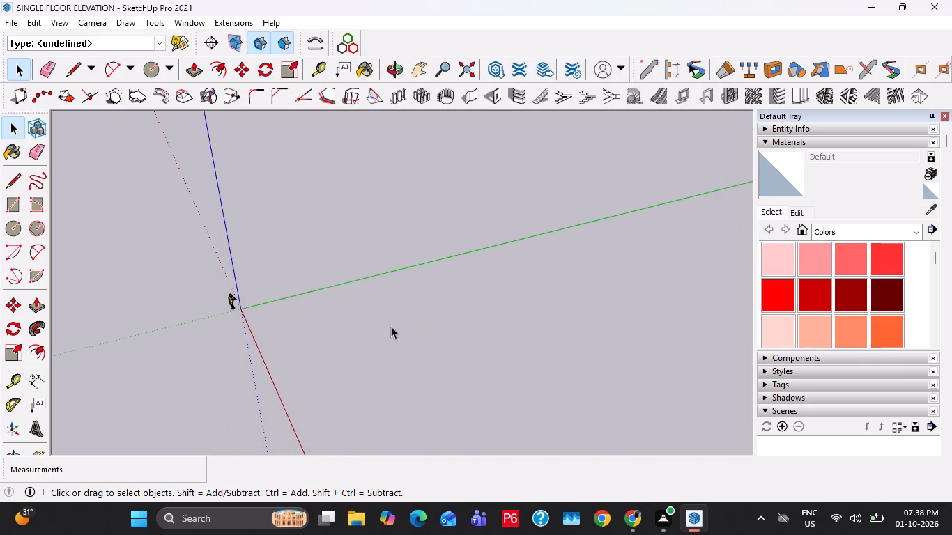
Create a guide line along the red axis with the Tape Measure tool.
scroll(338, 358, "down", 2)
middle_click_drag(309, 358, 436, 352)
scroll(313, 374, "up", 8)
key("t")
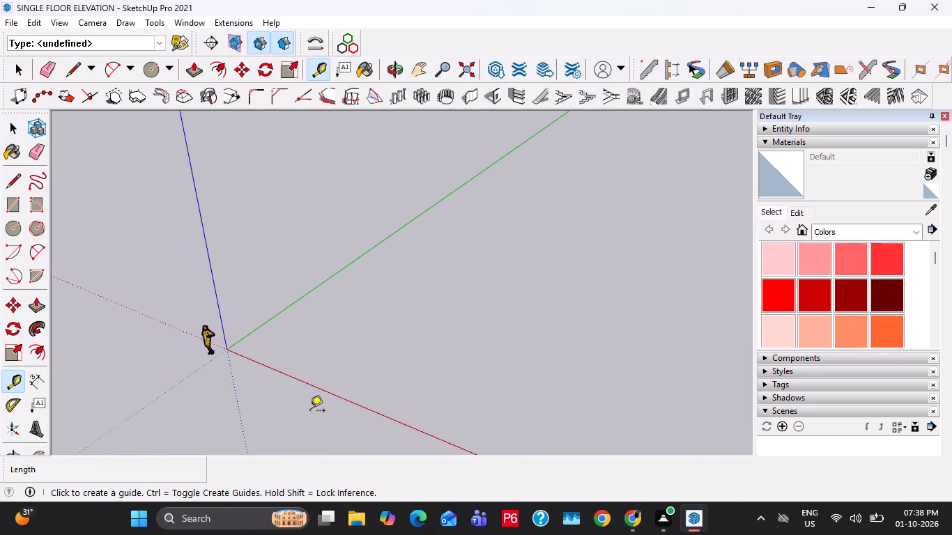
double_click(323, 393)
left_click_drag(323, 393, 181, 159)
key("space")
key("space")
Save the model.
left_click(19, 25)
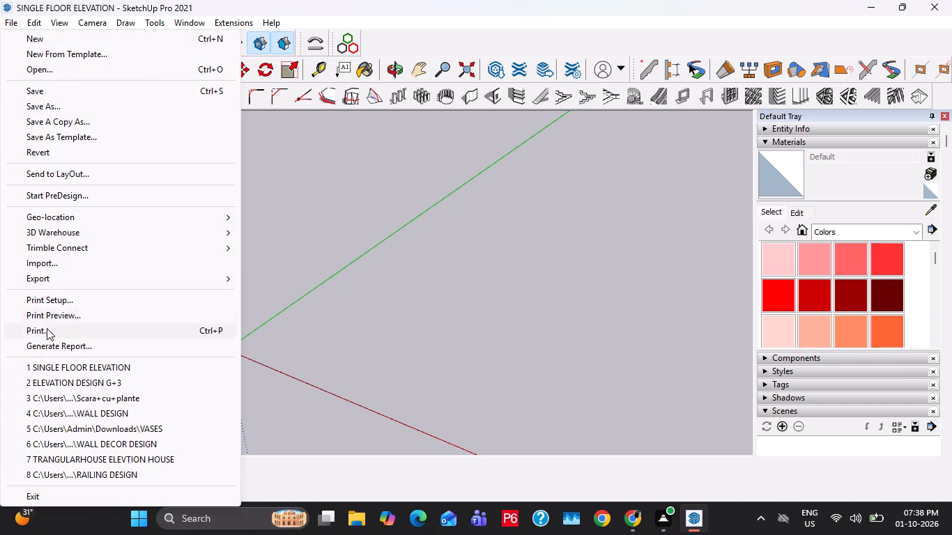
left_click(321, 309)
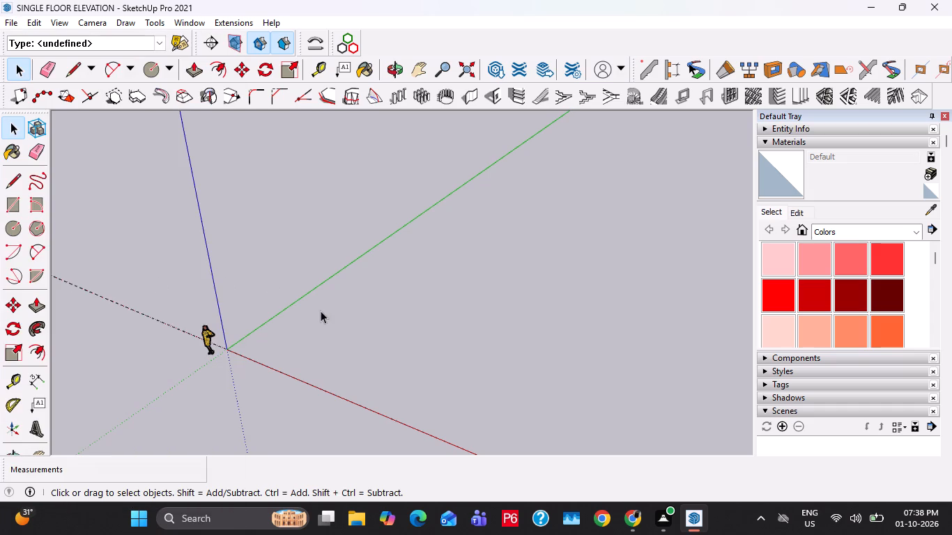
key("ctrl+s")
Import the AutoCAD drawing 2BHK FLOOR PLAN from the saketh folder inside FUJI.
left_click(7, 27)
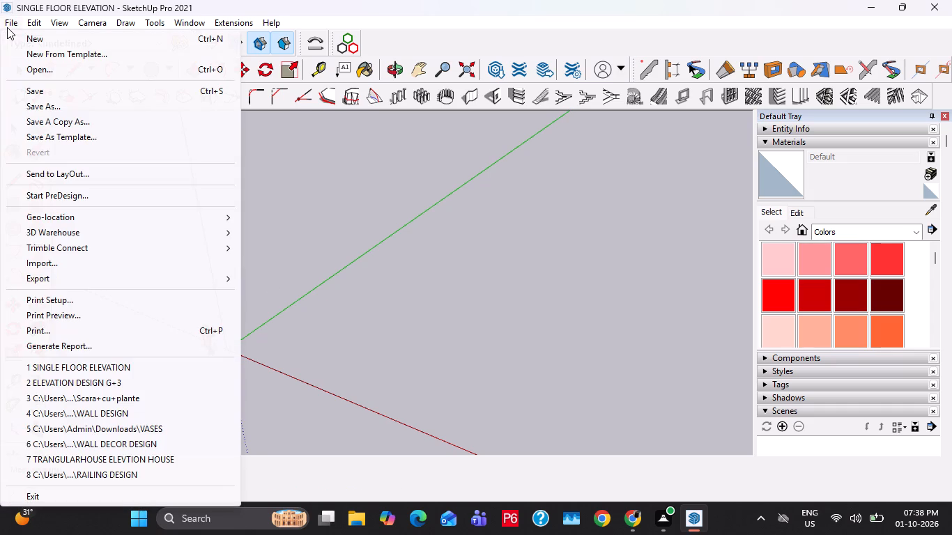
left_click(59, 270)
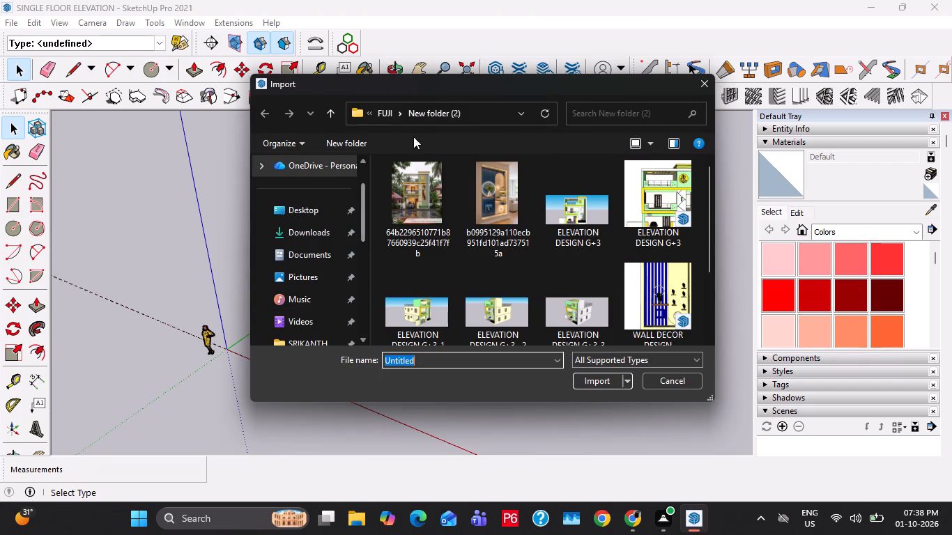
left_click(393, 114)
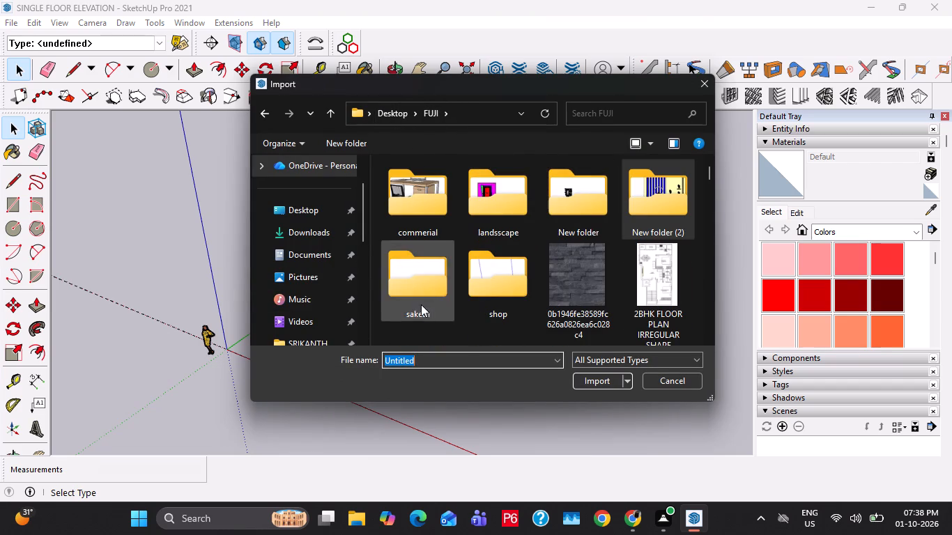
double_click(421, 304)
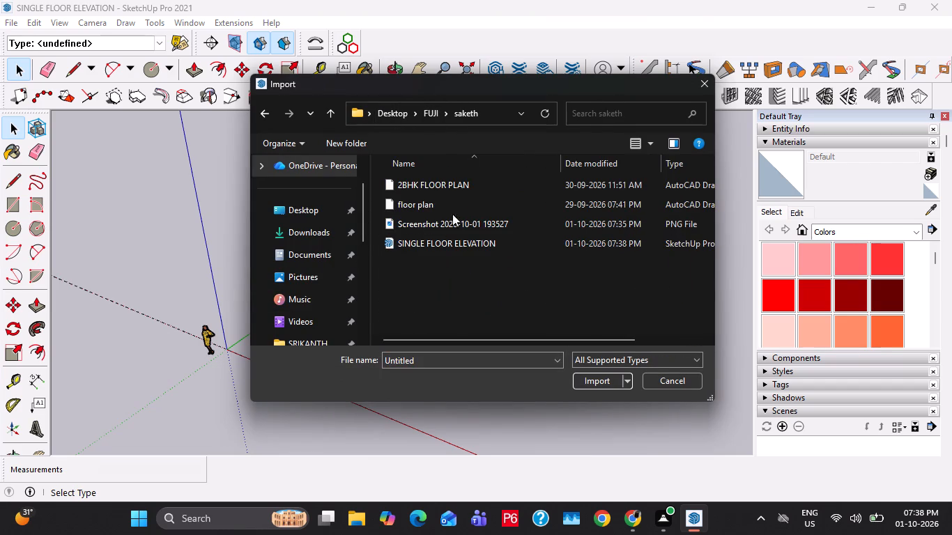
left_click(461, 184)
left_click(599, 382)
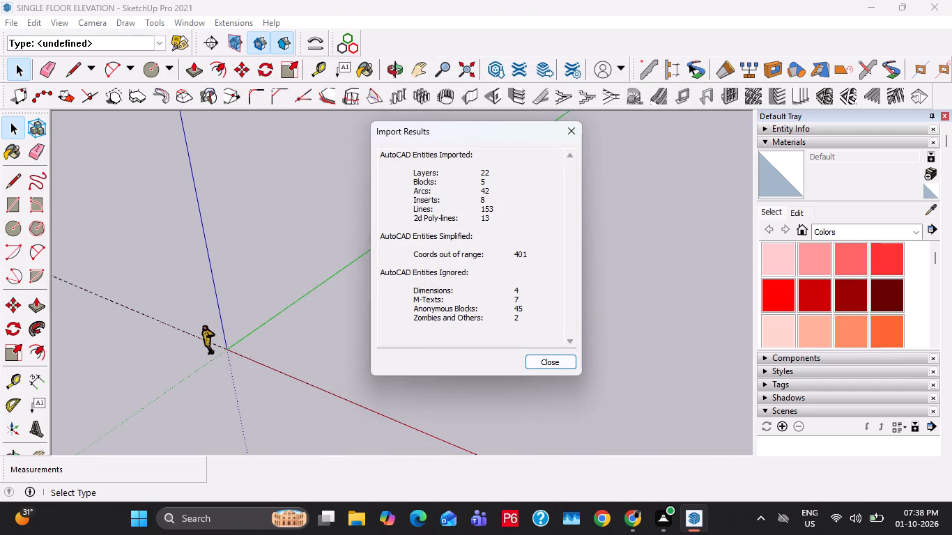
left_click(546, 367)
Delete the plot boundary lines surrounding the house inside the imported plan, leaving only the house layout.
scroll(362, 318, "down", 3)
middle_click_drag(348, 294, 378, 417)
scroll(358, 350, "down", 2)
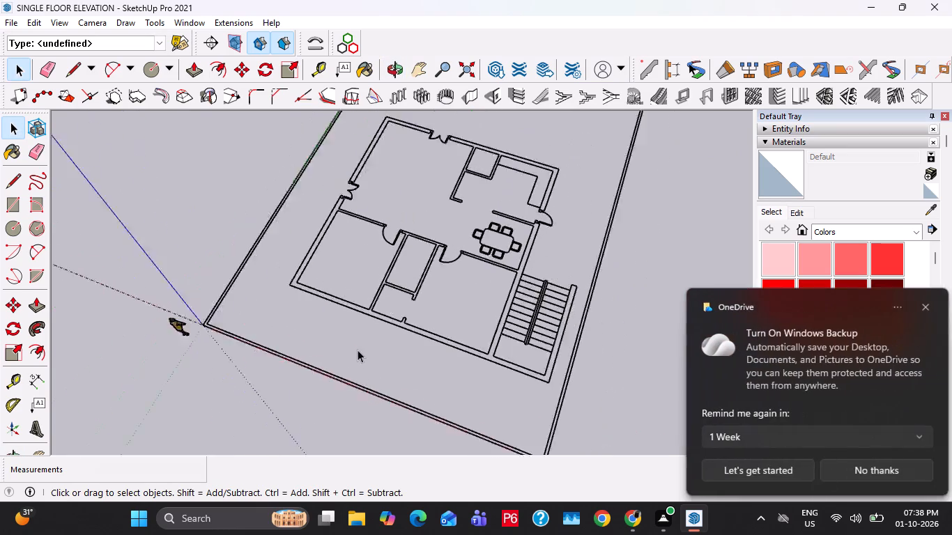
scroll(358, 350, "down", 8)
double_click(502, 277)
left_click(493, 266)
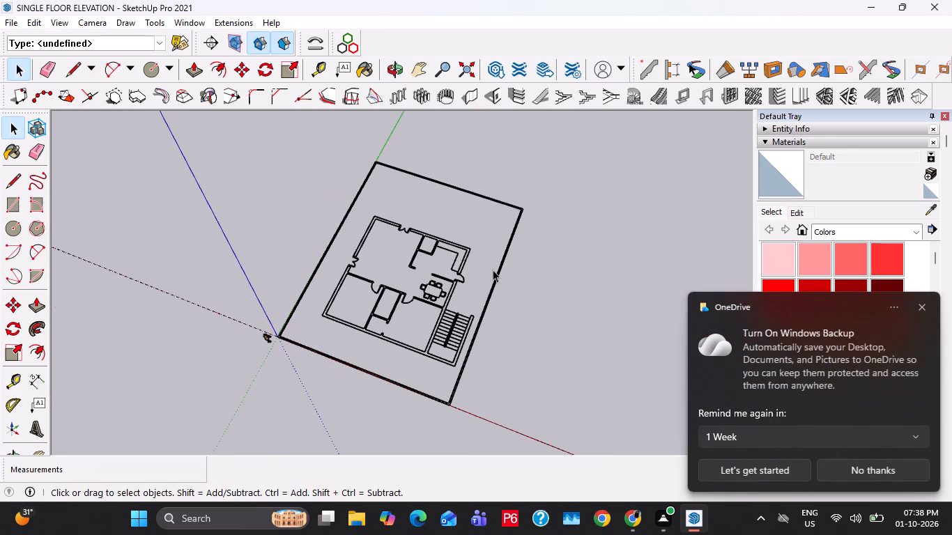
double_click(498, 281)
left_click_drag(544, 209, 491, 261)
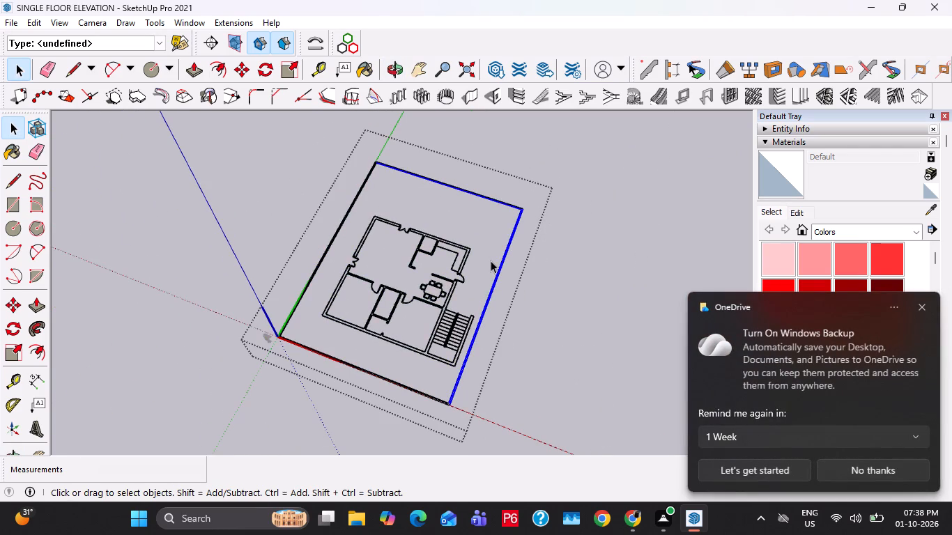
key("Delete")
left_click_drag(389, 149, 336, 203)
key("Delete")
left_click_drag(288, 300, 264, 378)
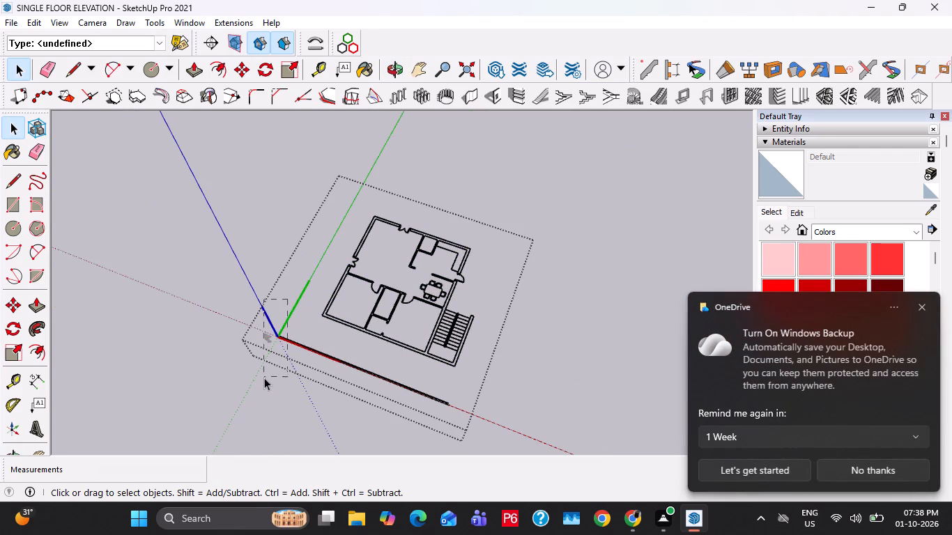
left_click_drag(264, 378, 262, 387)
key("Delete")
scroll(376, 334, "up", 7)
scroll(287, 300, "up", 6)
key("Escape")
key("Escape")
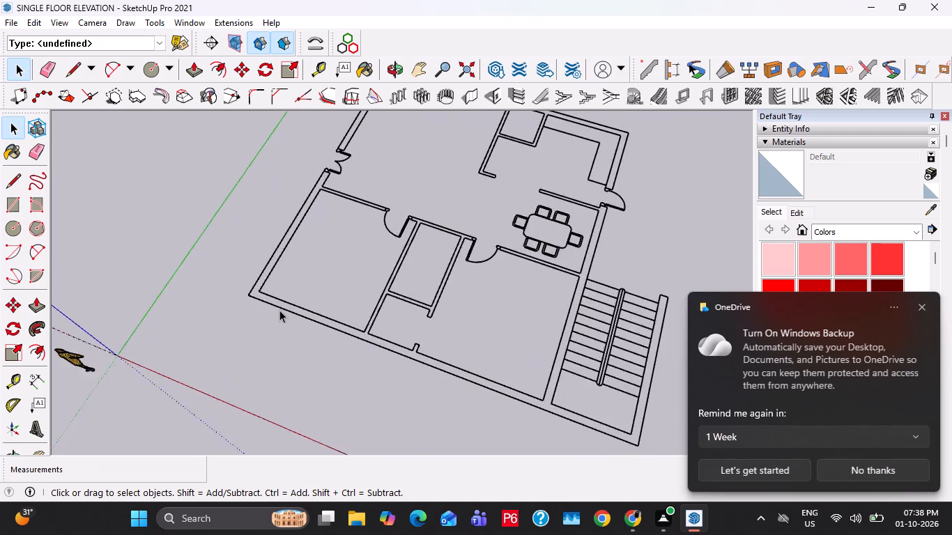
Move the floor plan from the house's outer wall corner nearest the axes onto the origin.
scroll(279, 310, "up", 1)
left_click(279, 310)
left_click(281, 306)
key("m")
scroll(282, 302, "down", 2)
left_click(247, 300)
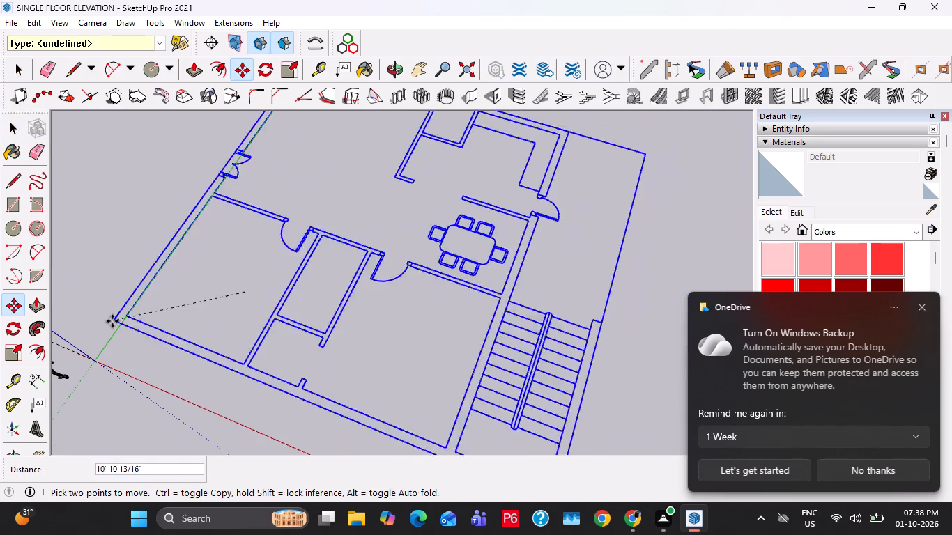
middle_click_drag(112, 321, 263, 295)
scroll(244, 336, "up", 4)
left_click(256, 333)
key("space")
scroll(289, 310, "down", 6)
key("space")
left_click(353, 318)
Draw a rectangle over the footprint of the outer wall along the green axis, from the origin to the wall's far end.
scroll(353, 311, "down", 5)
middle_click_drag(420, 309, 493, 309)
key("r")
scroll(361, 334, "up", 2)
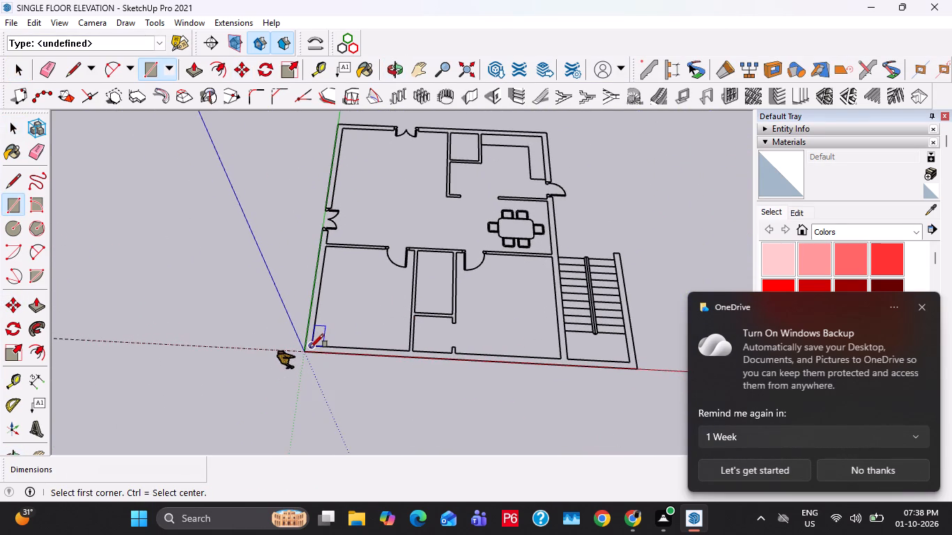
left_click(303, 348)
middle_click_drag(392, 158, 391, 277)
scroll(371, 254, "up", 3)
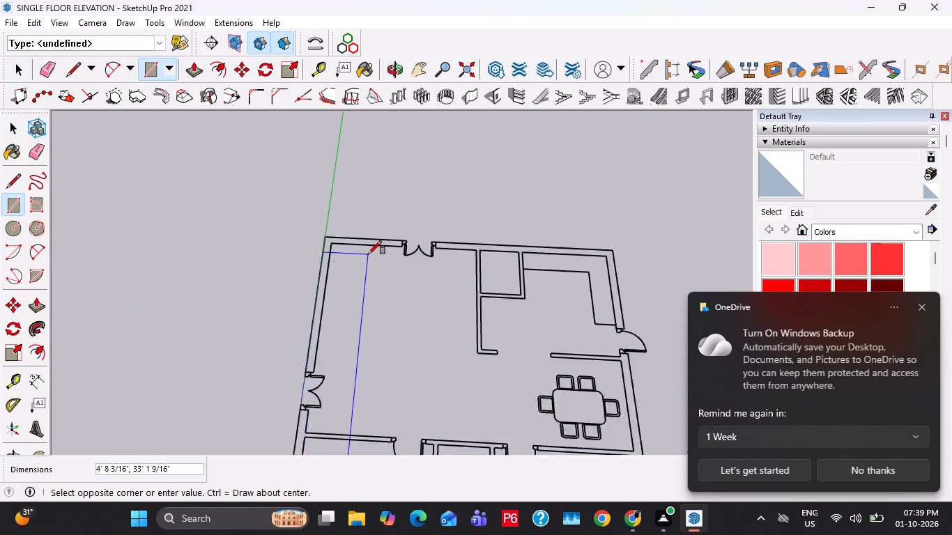
scroll(368, 254, "up", 4)
left_click(341, 243)
key("space")
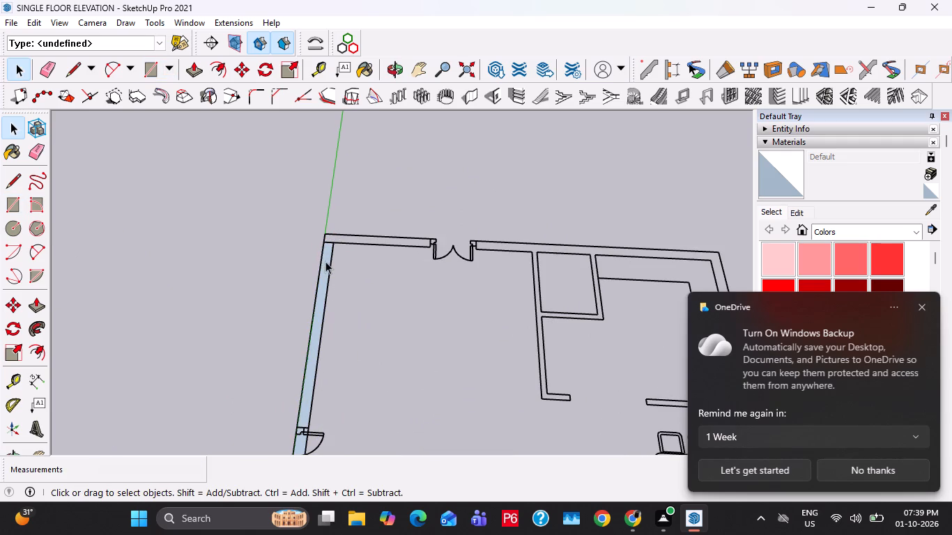
Push/Pull the wall footprint along the green axis up to a height of 10'.
key("p")
left_click(327, 263)
type("10'")
key("Return")
key("space")
Make a group of the whole raised outer wall along the green axis.
scroll(338, 235, "down", 3)
triple_click(325, 249)
left_click(325, 249)
right_click(325, 249)
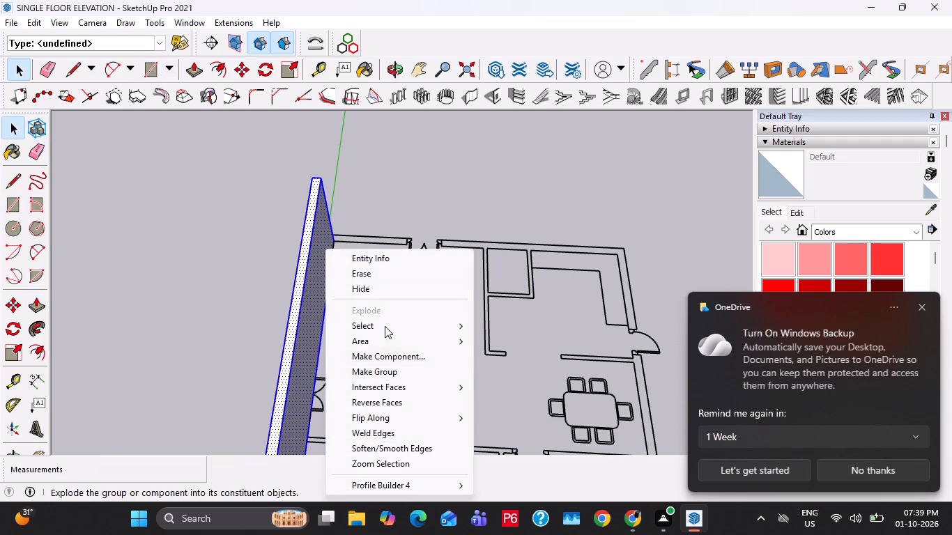
left_click(374, 373)
Draw a 30' by 9" rectangle over the adjoining outer wall, from the grouped wall's far end to the kitchen corner.
scroll(532, 316, "down", 1)
middle_click_drag(532, 316, 0, 262)
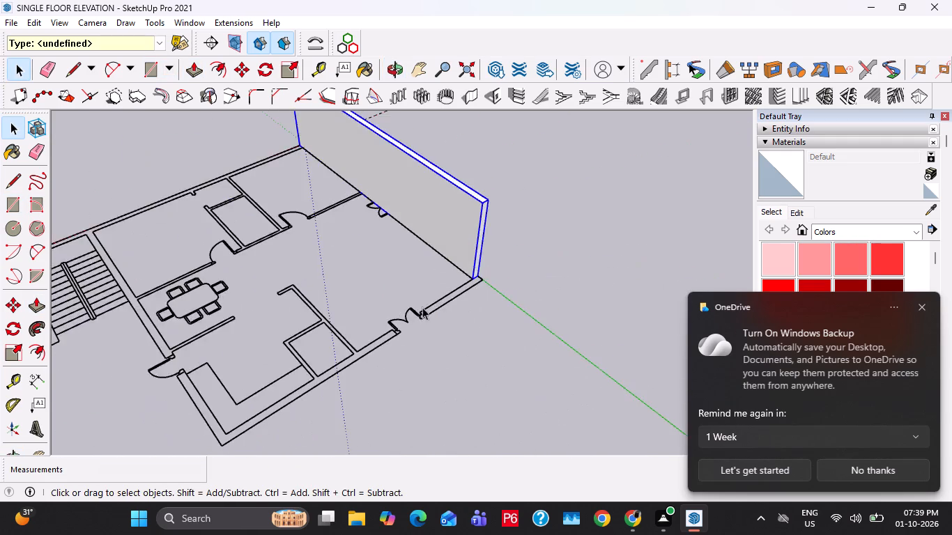
scroll(422, 307, "up", 5)
key("r")
middle_click_drag(545, 318, 486, 317)
scroll(489, 280, "up", 3)
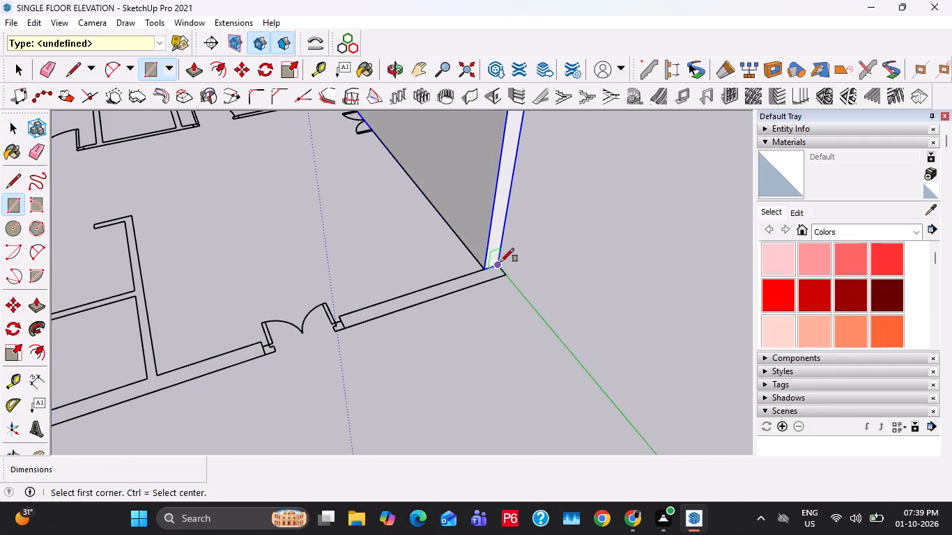
left_click(500, 262)
scroll(311, 359, "down", 5)
middle_click_drag(190, 376, 581, 321, "shift")
scroll(418, 386, "up", 3)
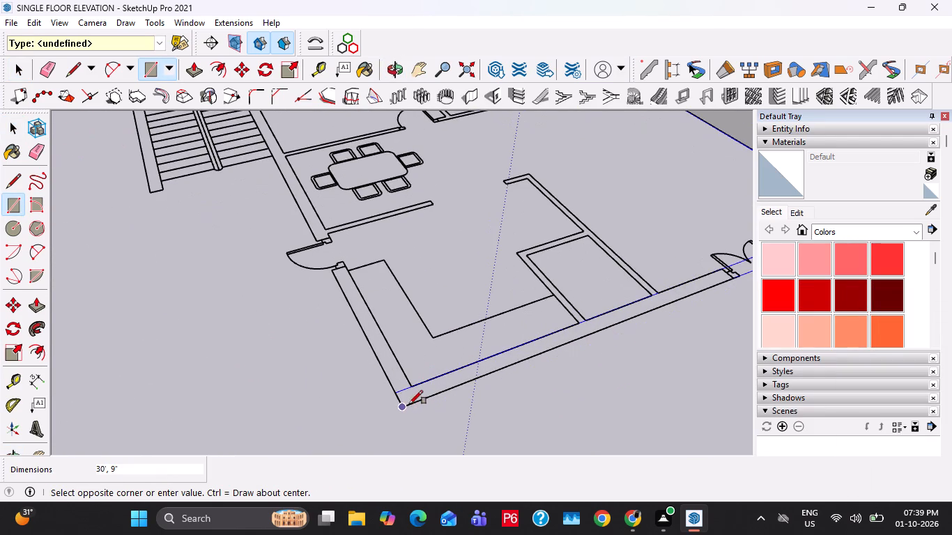
left_click(409, 404)
key("space")
Push/Pull the 30' wall footprint up to 10' and make the raised wall a group.
key("p")
left_click(415, 396)
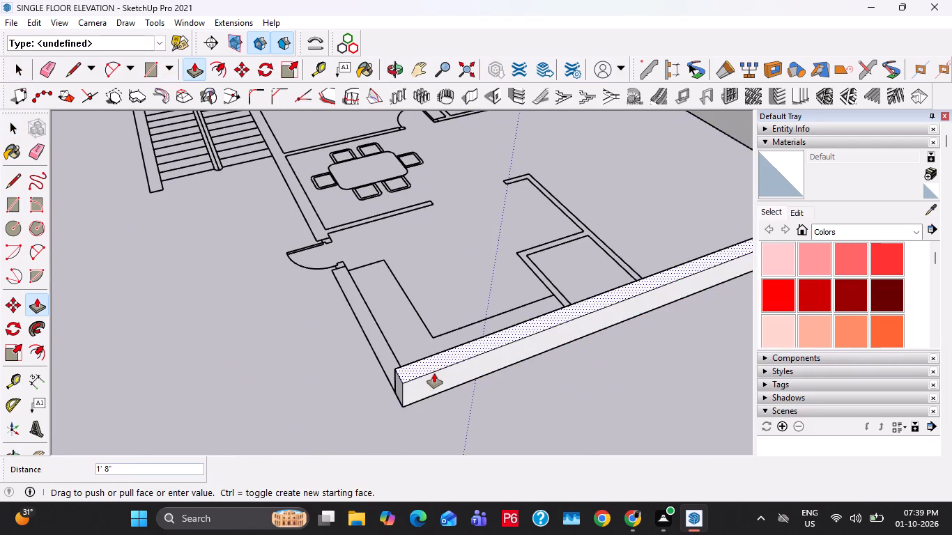
key("1")
type("0'")
key("Return")
key("space")
triple_click(440, 374)
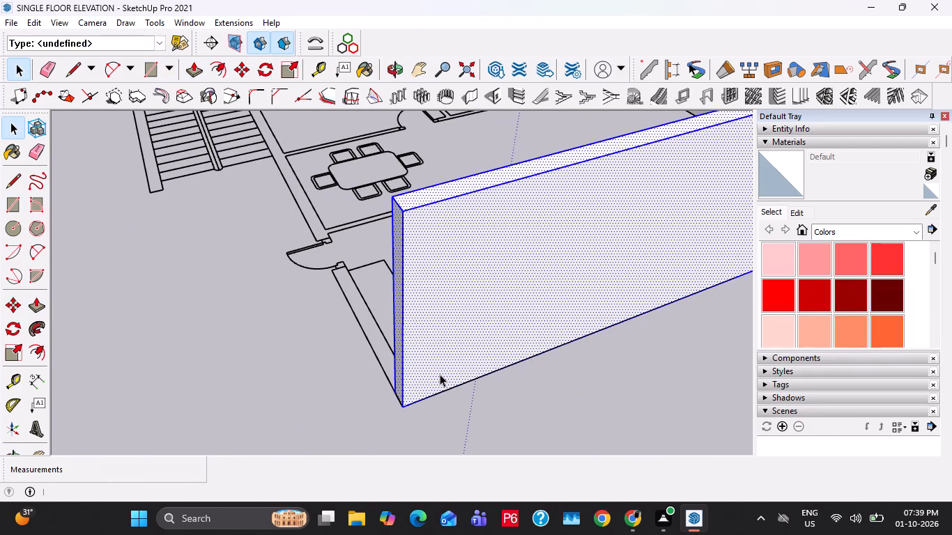
left_click(440, 374)
right_click(440, 374)
left_click(493, 252)
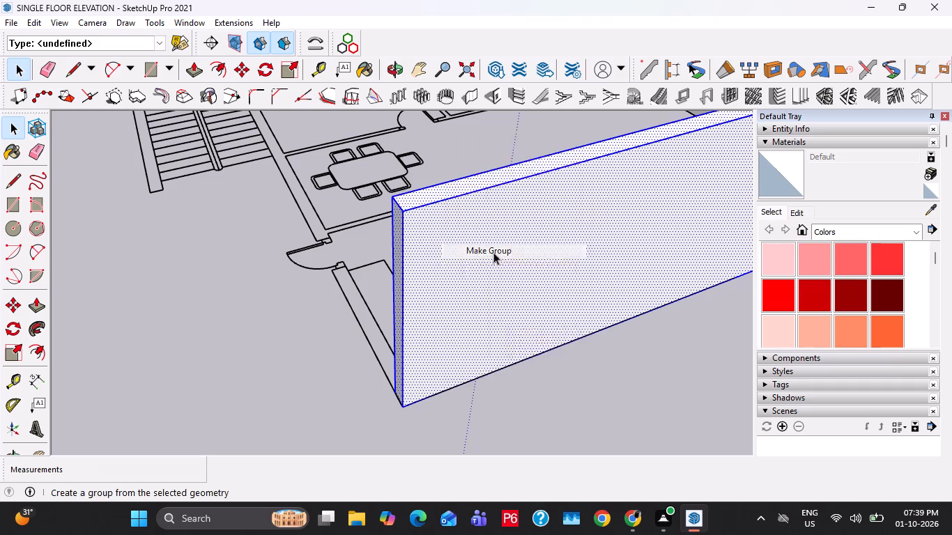
Draw a 33' 6" by 9" rectangle over the stair-side outer wall, from the kitchen corner across the kitchen door.
middle_click_drag(333, 283, 596, 328)
scroll(569, 304, "down", 4)
key("r")
scroll(439, 341, "up", 2)
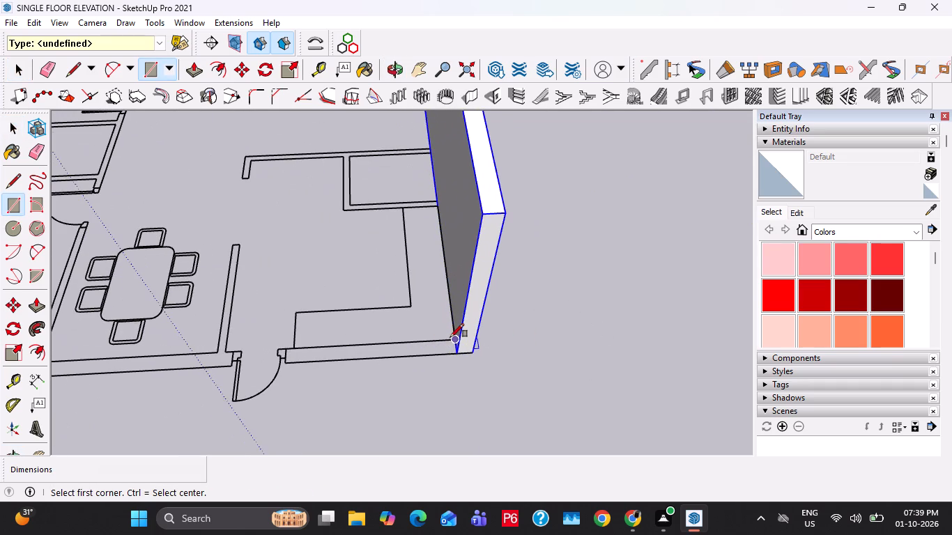
left_click(450, 337)
scroll(387, 369, "down", 5)
middle_click_drag(358, 365, 605, 331, "shift")
scroll(277, 307, "up", 3)
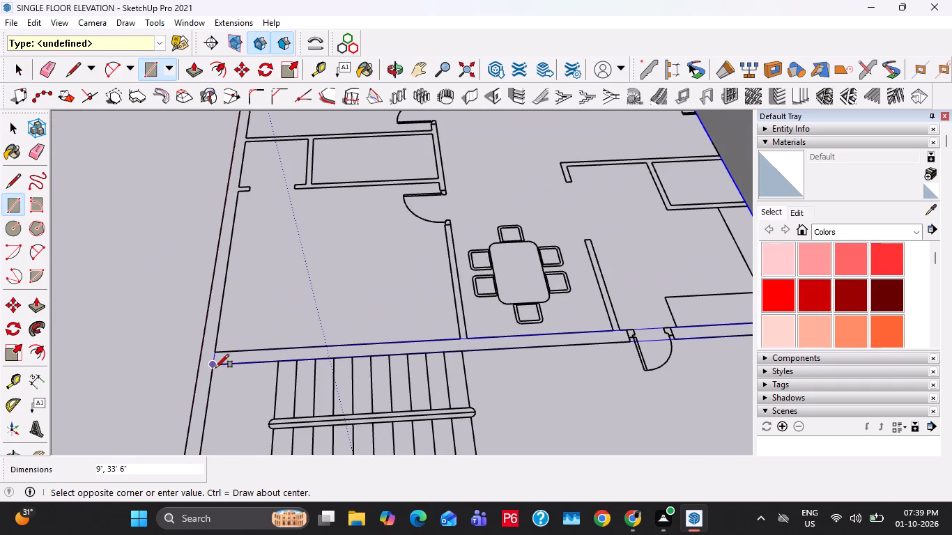
left_click(215, 368)
key("space")
Push/Pull the stair-side wall footprint up to 10' and make the raised wall a group.
key("p")
left_click(245, 358)
type("10'")
key("Return")
key("space")
triple_click(262, 317)
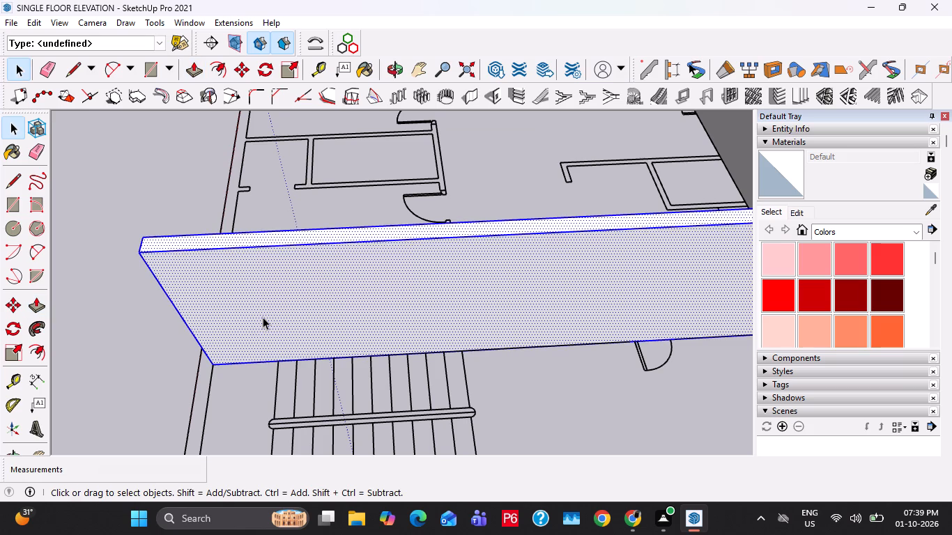
right_click(263, 317)
left_click(330, 196)
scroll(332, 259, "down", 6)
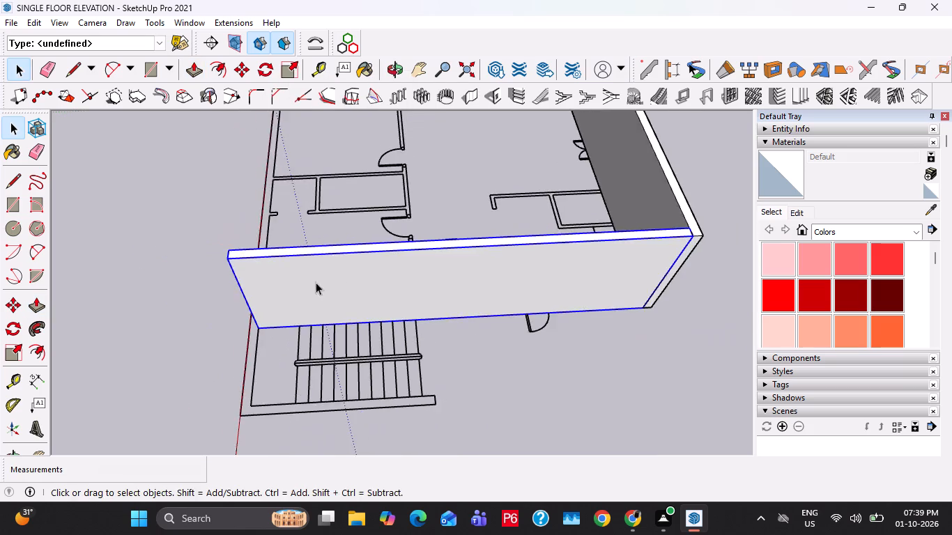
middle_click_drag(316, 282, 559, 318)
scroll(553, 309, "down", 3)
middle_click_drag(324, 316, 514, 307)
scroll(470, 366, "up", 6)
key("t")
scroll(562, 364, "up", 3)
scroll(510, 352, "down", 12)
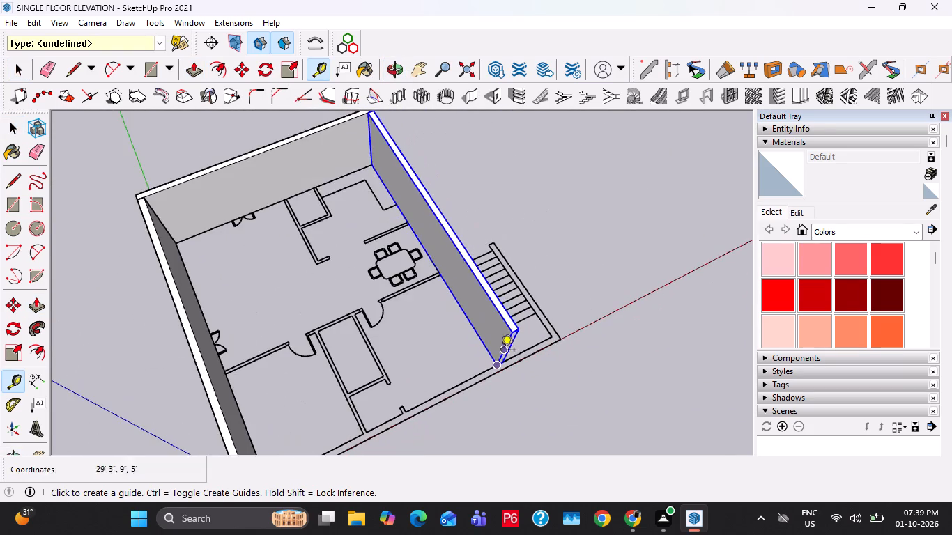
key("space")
Draw a rectangle about 17' 3" by 9" over the red-axis outer wall, from the stair-side wall to the partition junction.
middle_click_drag(424, 298, 371, 289)
scroll(335, 174, "up", 8)
key("r")
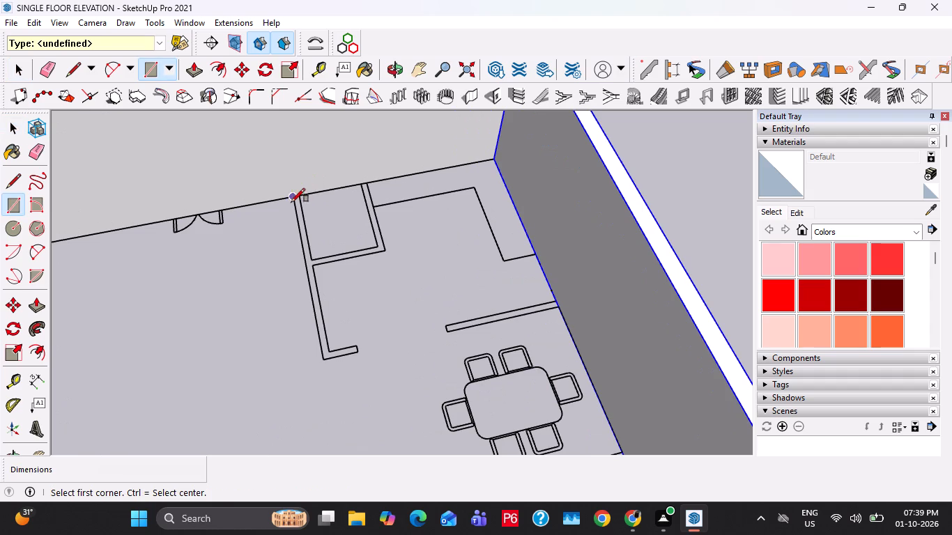
scroll(314, 191, "down", 12)
middle_click(385, 457)
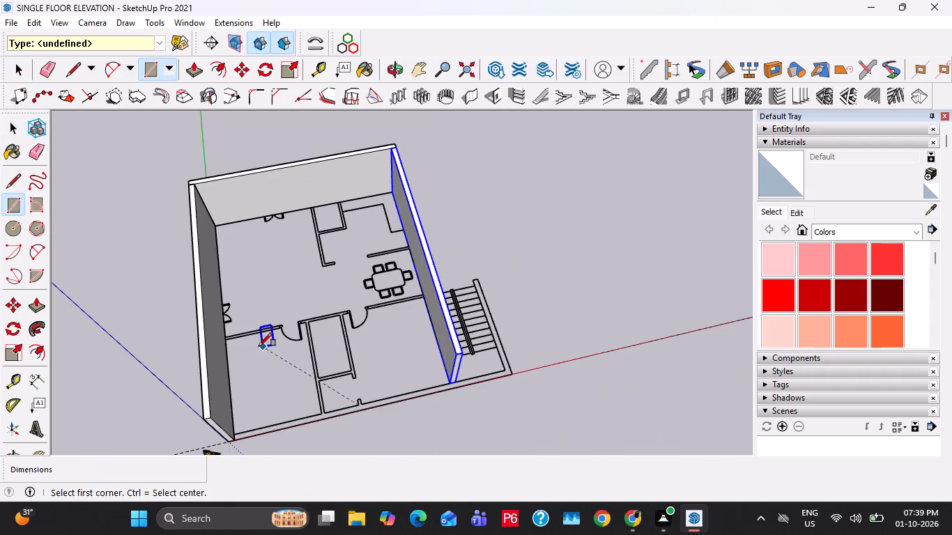
middle_click_drag(254, 341, 270, 217, "shift")
scroll(261, 243, "up", 6, "shift")
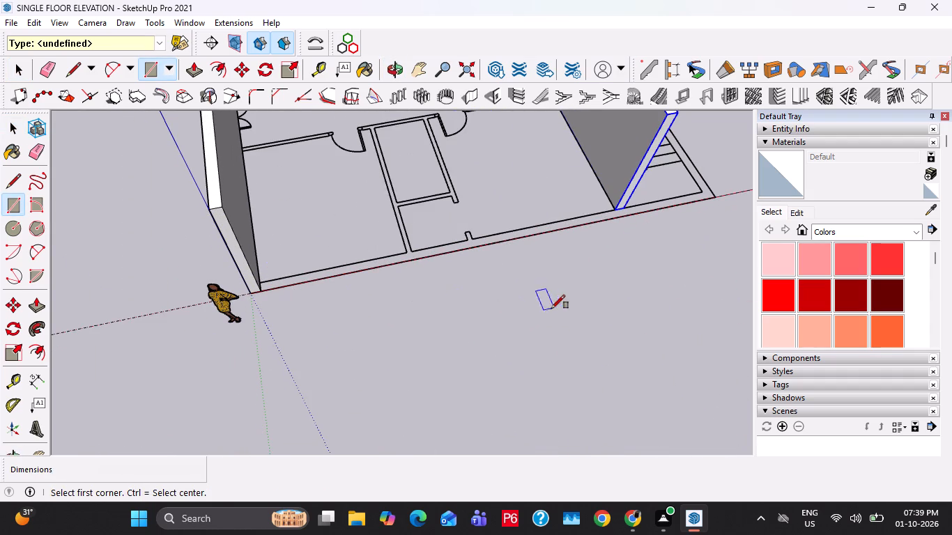
left_click(617, 206)
scroll(393, 232, "up", 5)
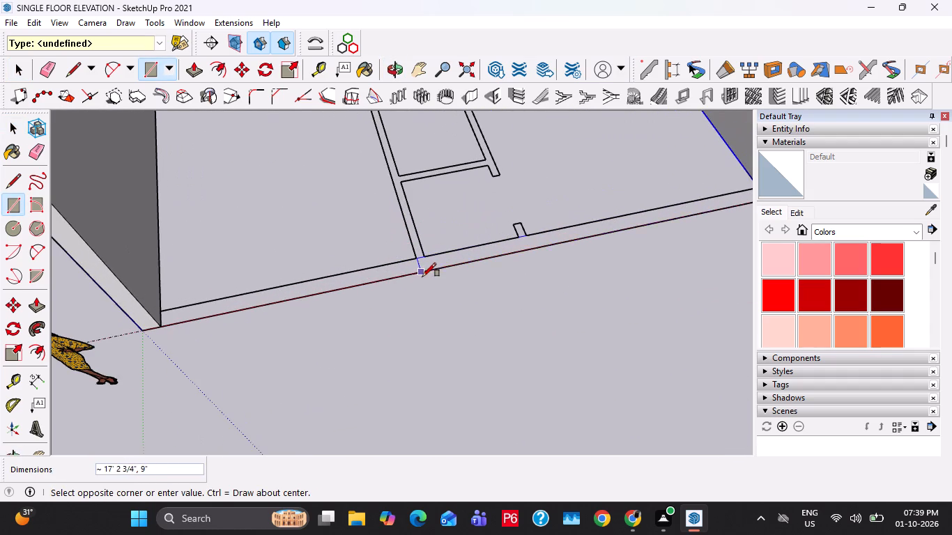
left_click(425, 274)
key("space")
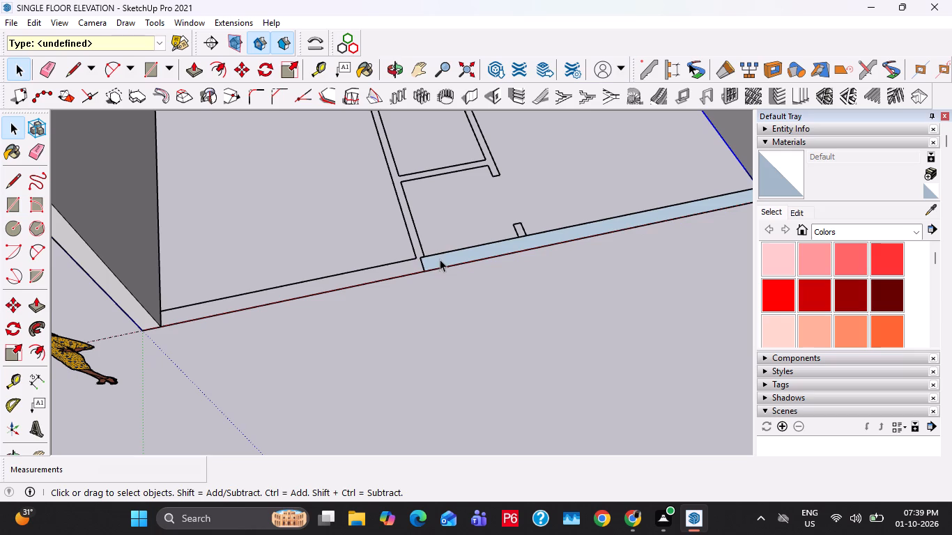
Push/Pull the wall footprint along the red axis up to a height of 10'.
key("p")
left_click(440, 259)
type("10'")
key("Return")
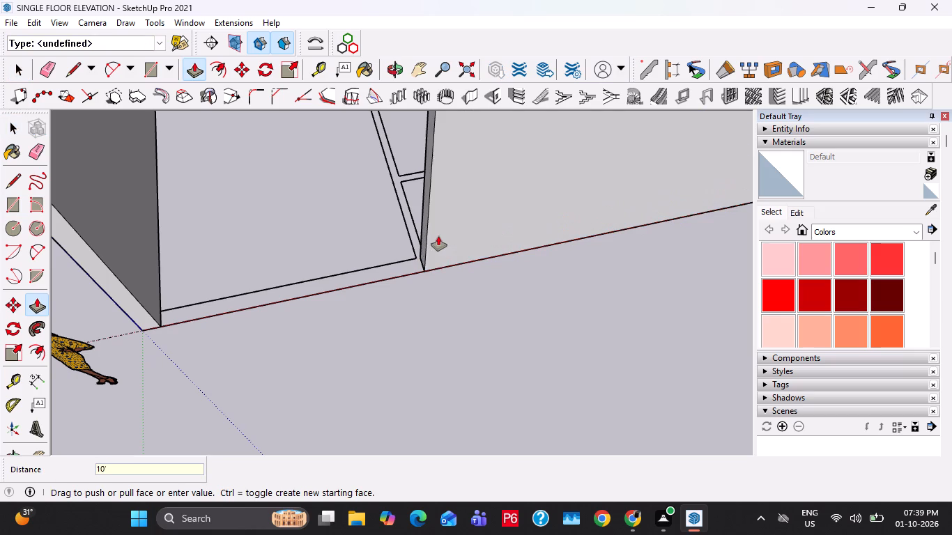
key("space")
Extend the red-axis wall's free end with Push/Pull to line up with the far face of the adjoining partition.
scroll(423, 249, "up", 8)
middle_click_drag(422, 270, 491, 261)
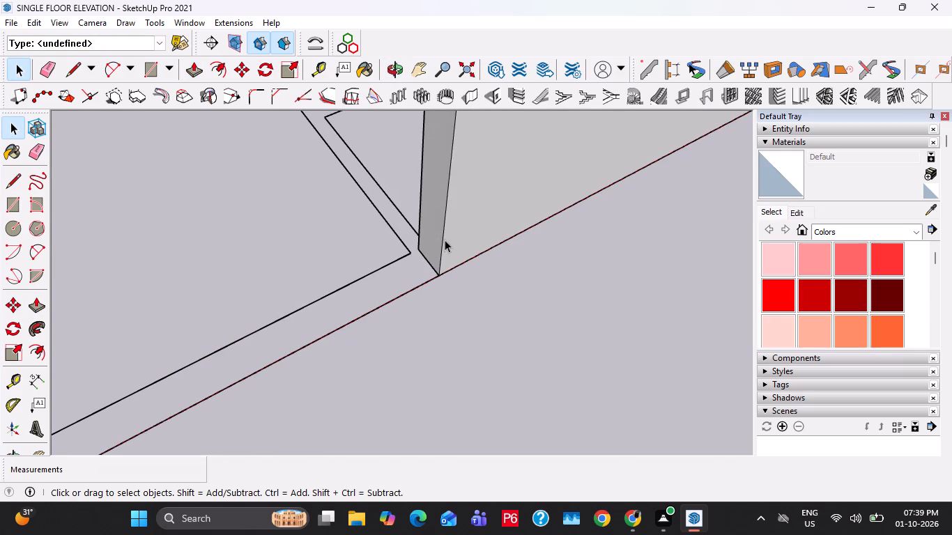
left_click(430, 235)
key("p")
left_click(430, 235)
middle_click_drag(401, 235, 547, 314)
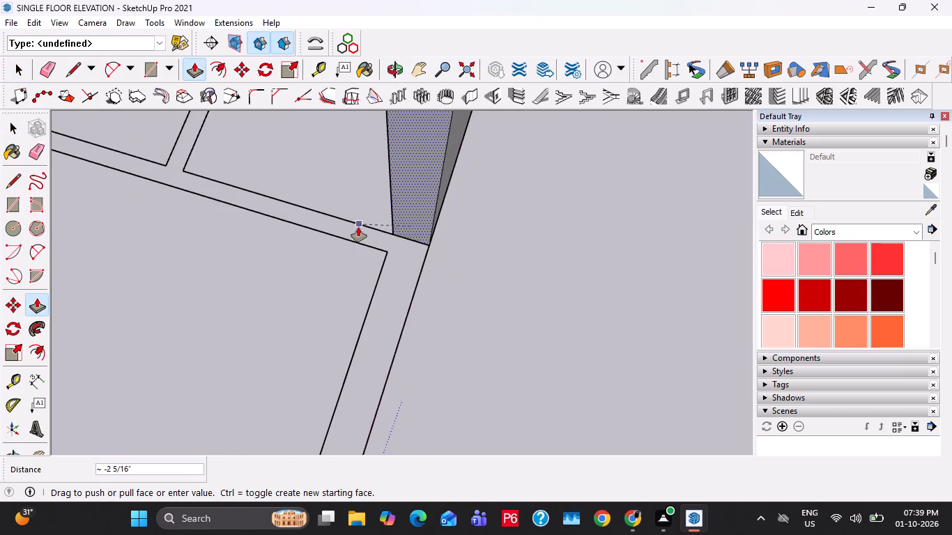
left_click(361, 247)
key("space")
Make a group of the extended wall along the red axis.
left_click(454, 223)
triple_click(424, 221)
right_click(423, 220)
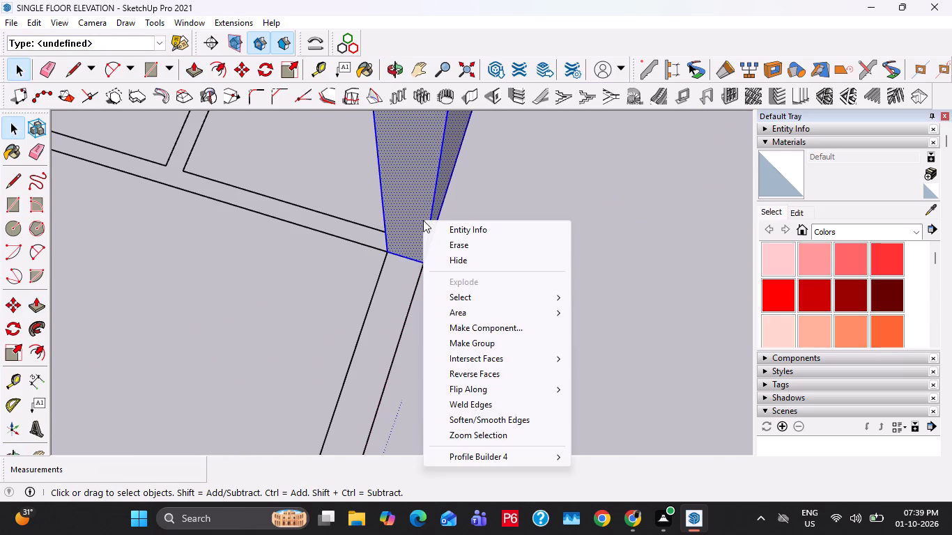
left_click(484, 344)
Inside the green-axis wall's group, Push/Pull its end face at the origin back to the first cross partition.
scroll(484, 343, "down", 20)
scroll(484, 343, "down", 1)
scroll(346, 267, "up", 1)
middle_click_drag(341, 265, 213, 260)
scroll(295, 378, "up", 2)
double_click(308, 361)
scroll(321, 394, "up", 2)
left_click(325, 378)
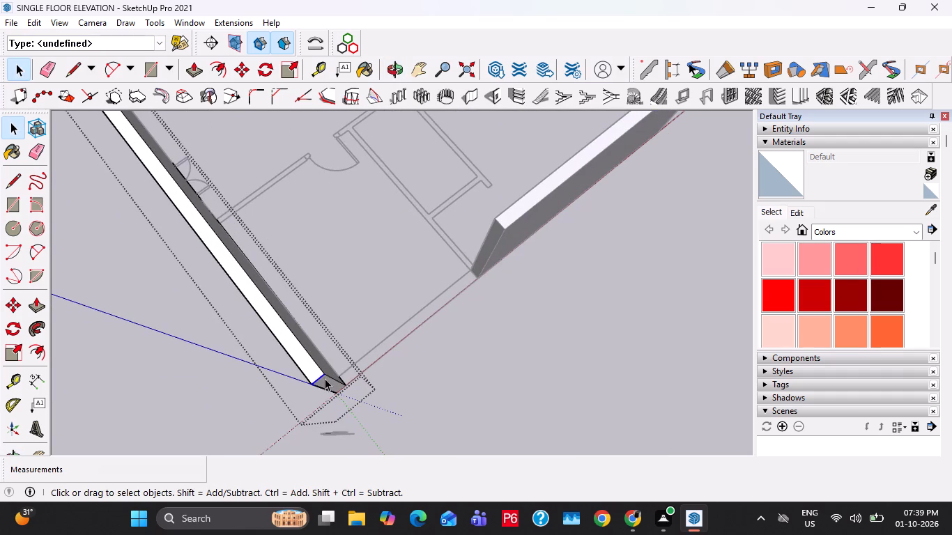
key("p")
left_click(325, 378)
left_click(250, 206)
key("space")
scroll(247, 207, "up", 3)
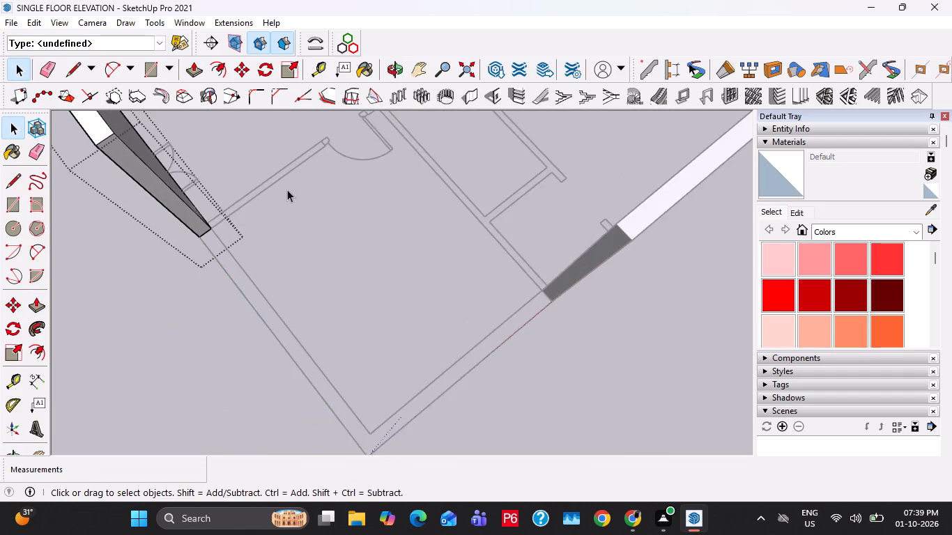
key("Escape")
scroll(289, 189, "down", 5)
key("Escape")
Place a guide line 9" from the front edge of the cross partition beside the shortened wall, toward the house interior.
middle_click_drag(268, 207, 180, 340)
scroll(337, 281, "up", 7)
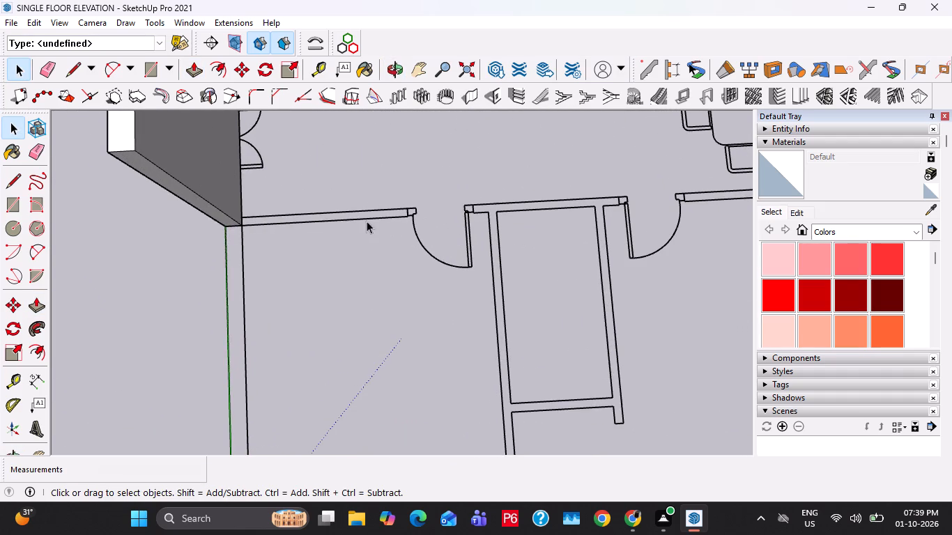
key("t")
left_click(349, 222)
key("9")
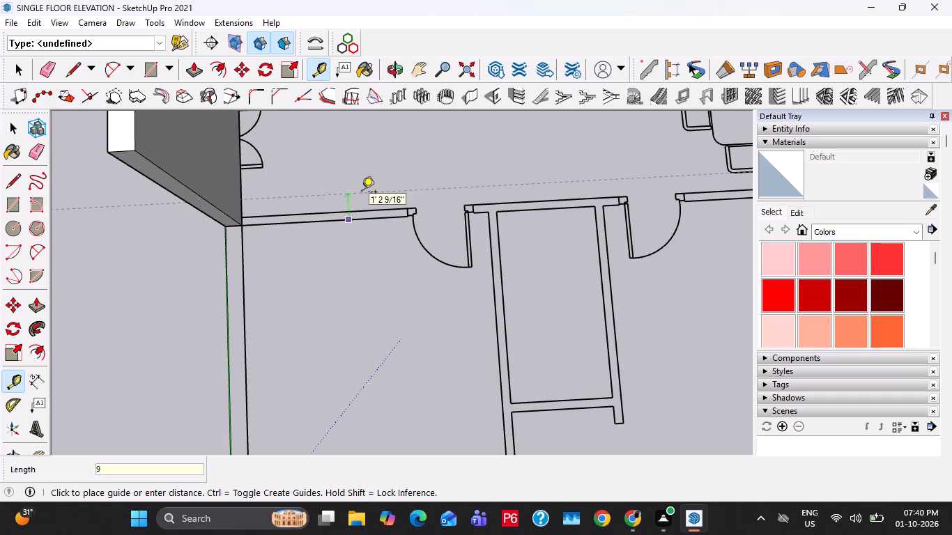
key("Return")
key("space")
Draw an 11' 7 1/2" by 9" rectangle between the guide and the cross partition's front edge, spanning the door opening.
scroll(299, 210, "up", 3)
key("r")
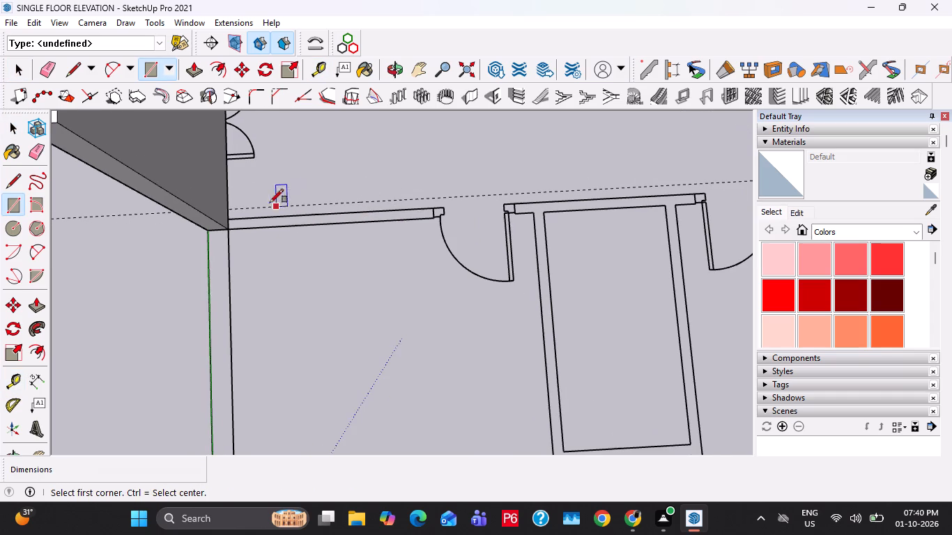
left_click(231, 207)
middle_click_drag(567, 320, 456, 374, "shift")
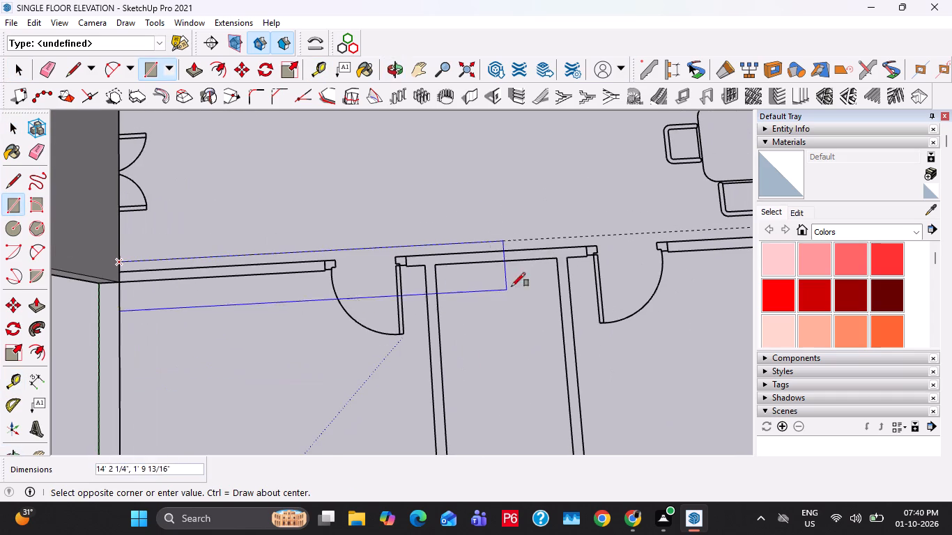
scroll(442, 259, "down", 3)
scroll(442, 259, "up", 2)
left_click(439, 267)
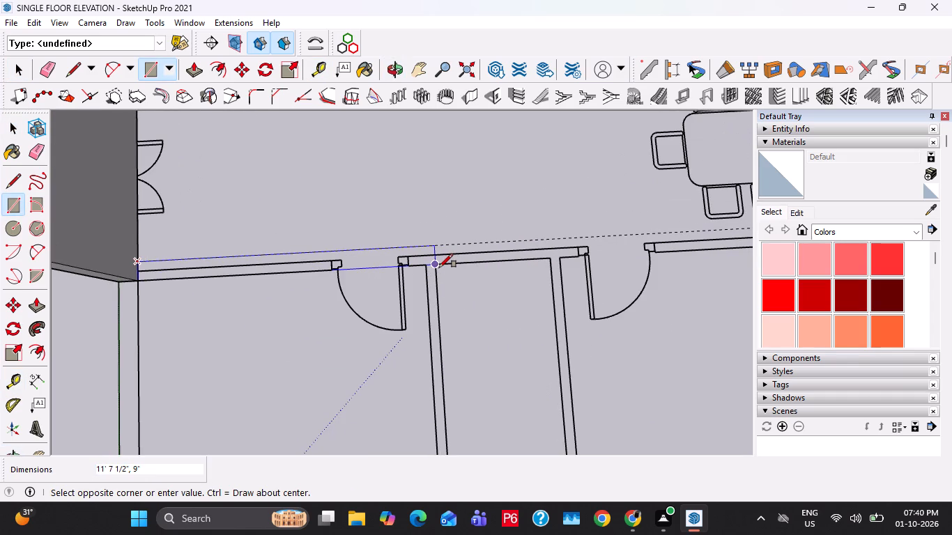
key("space")
Push/Pull the cross wall footprint up to 10' and make the raised wall a group.
left_click(387, 251)
key("p")
left_click(387, 251)
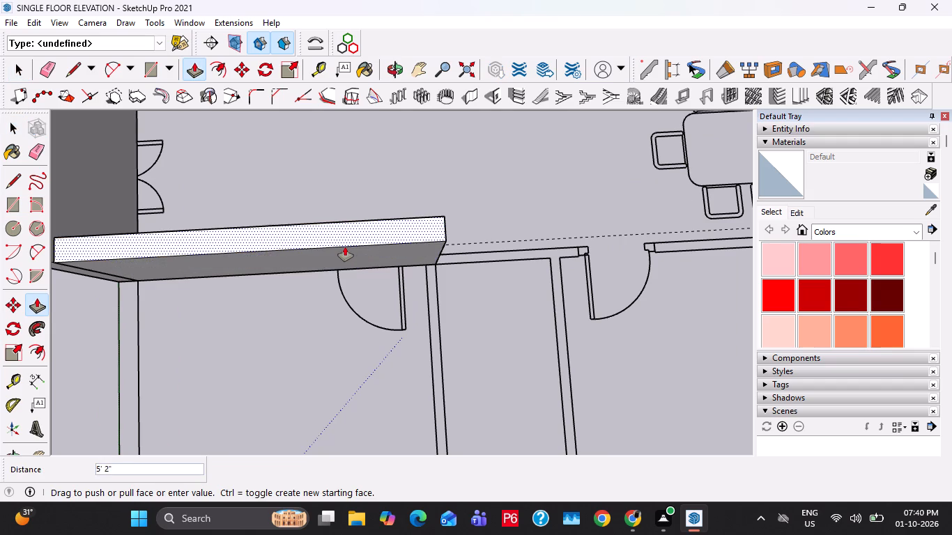
type("10'")
key("Return")
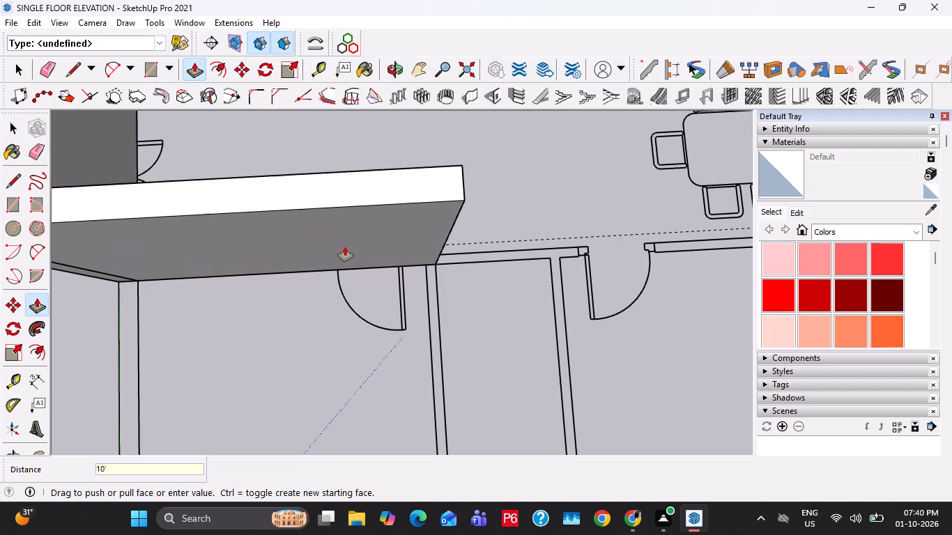
key("space")
triple_click(358, 243)
right_click(358, 243)
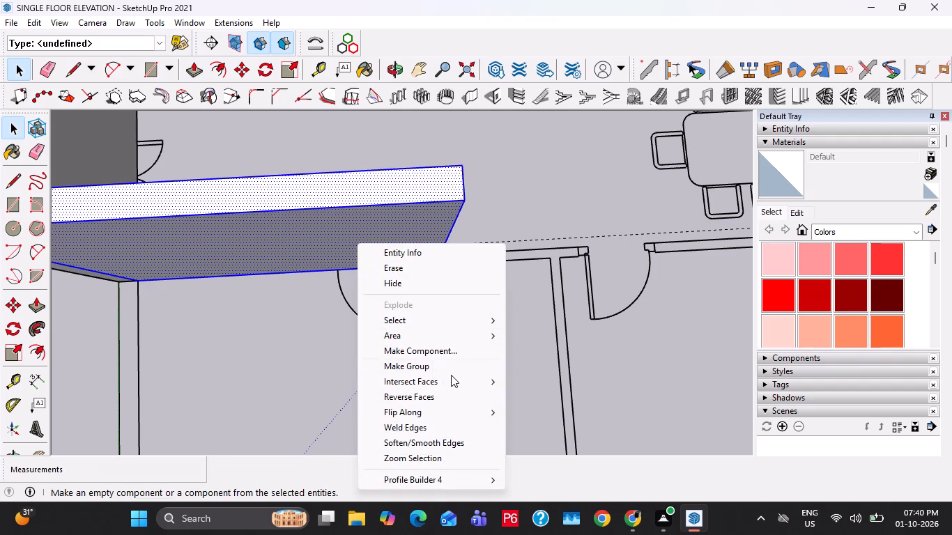
left_click(447, 364)
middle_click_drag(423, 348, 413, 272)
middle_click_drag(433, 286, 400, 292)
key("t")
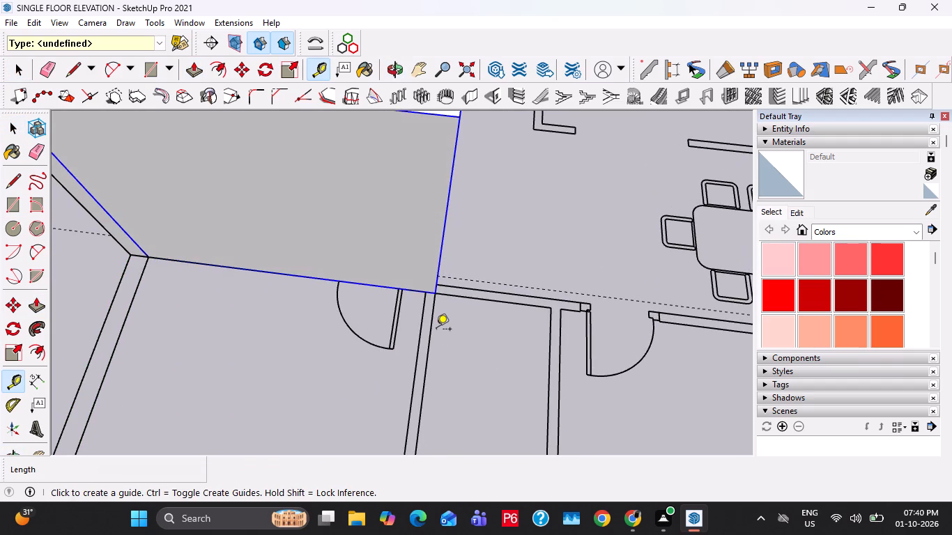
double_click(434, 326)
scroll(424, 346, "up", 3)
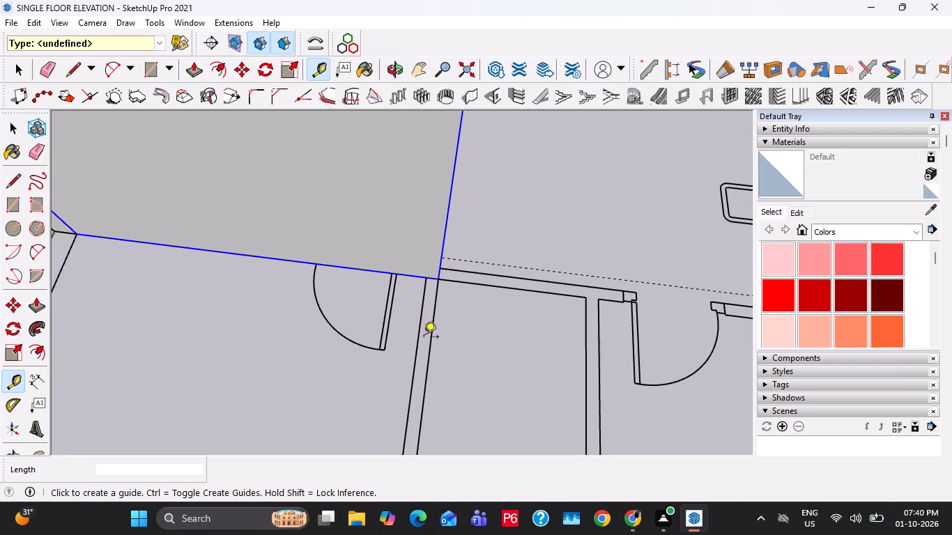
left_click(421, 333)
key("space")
Place a guide line 9" from the interior edge of the partition between the raised cross wall and the front wall, toward the porch.
scroll(439, 339, "up", 2)
key("t")
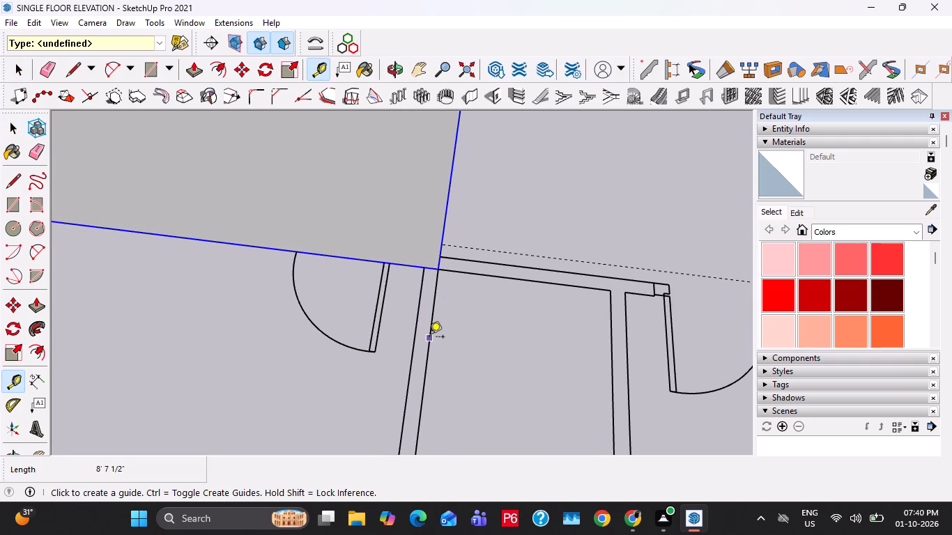
left_click(429, 338)
type("9\"")
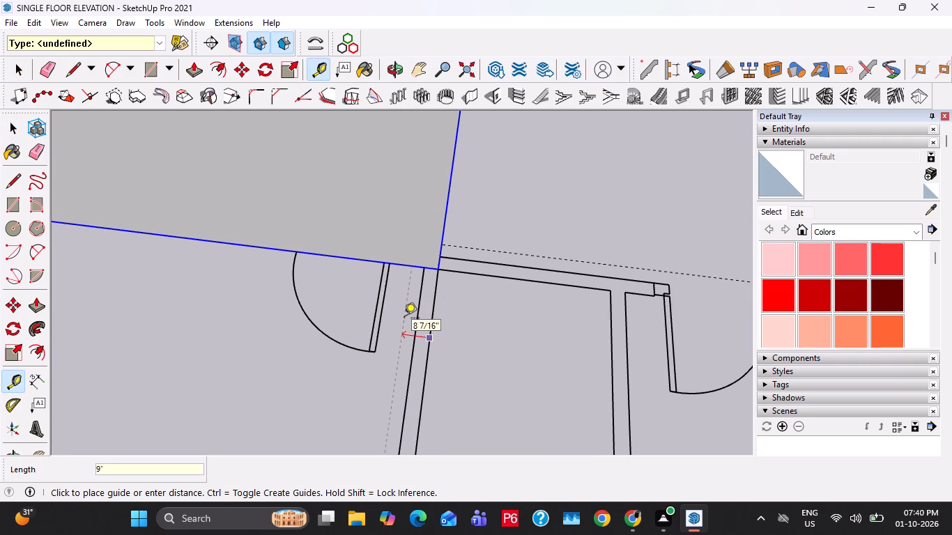
key("Return")
key("space")
Draw a 14' 3" long rectangle over that partition, from the guide at the raised cross wall to the front wall's outer edge.
key("r")
left_click(410, 267)
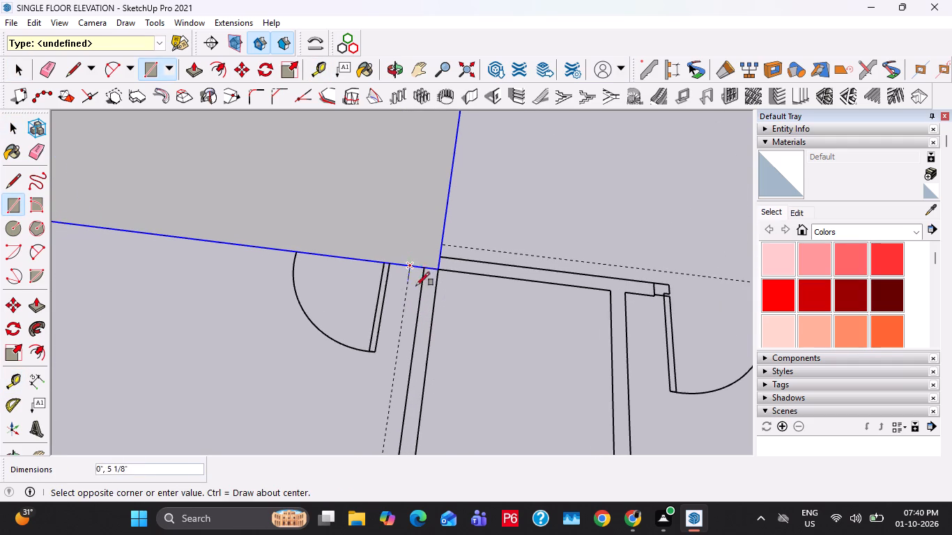
scroll(420, 299, "down", 11)
middle_click_drag(424, 317, 644, 288, "shift")
scroll(534, 381, "up", 4)
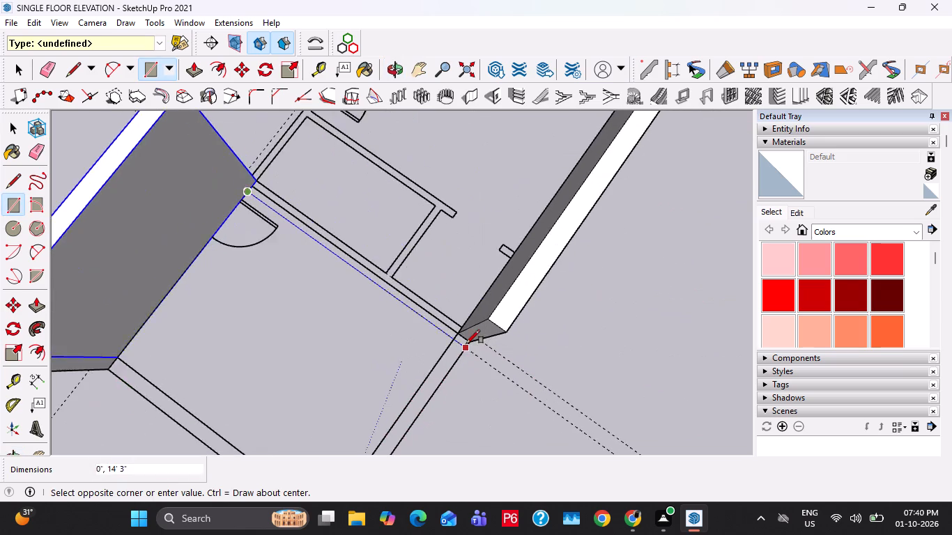
scroll(466, 343, "up", 2)
left_click(470, 346)
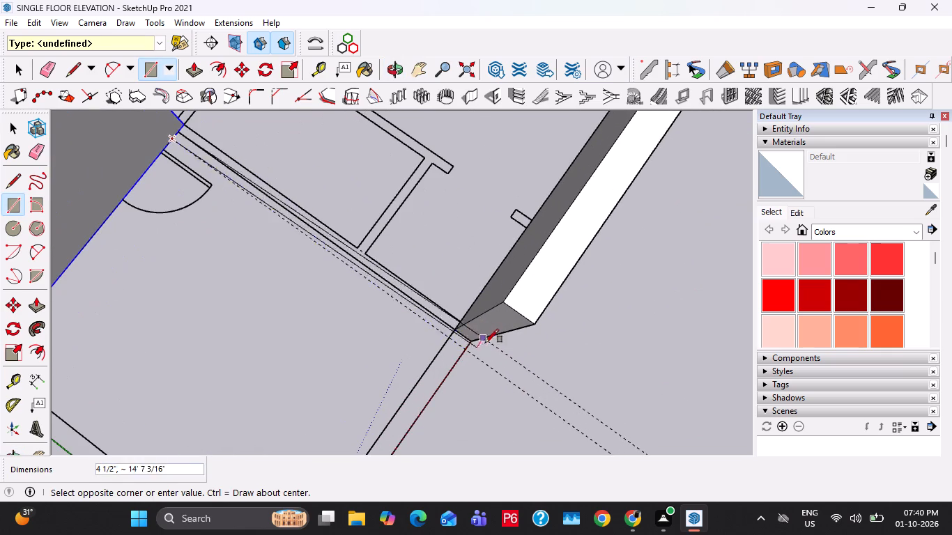
middle_click_drag(480, 342, 436, 257)
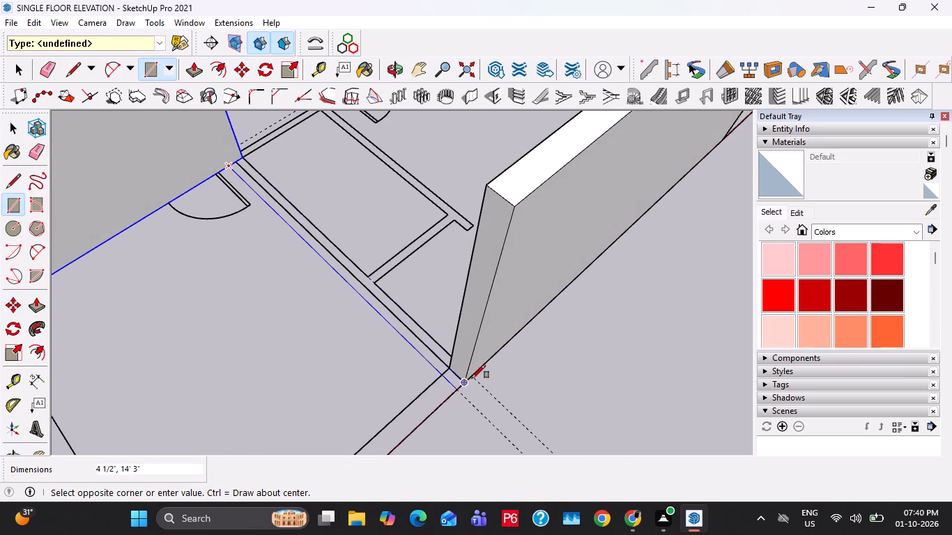
left_click(474, 377)
Push/Pull the new partition footprint up to the top of the adjoining front wall.
key("space")
key("p")
left_click(447, 361)
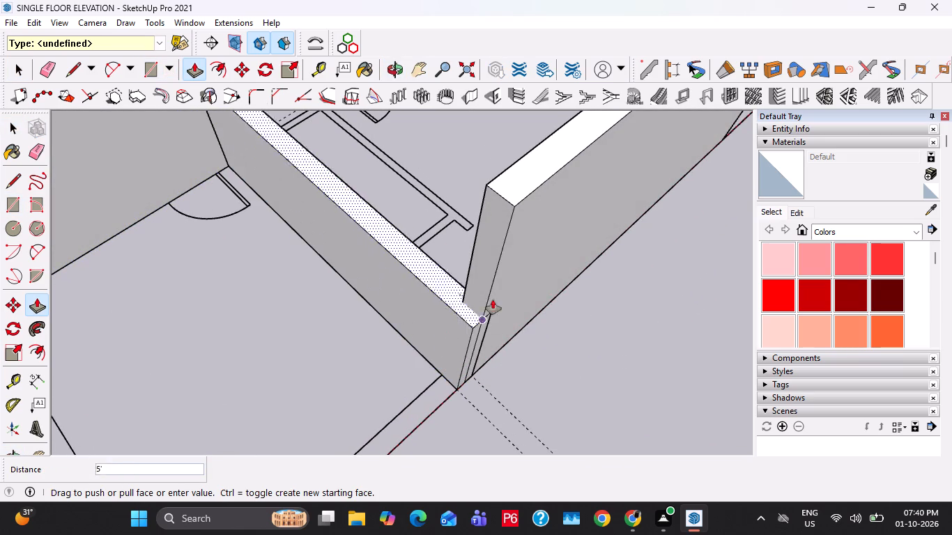
left_click(518, 206)
Inside the front wall's group, Push/Pull its end face back 4 1/2" to the new wall's inner face.
key("space")
double_click(551, 231)
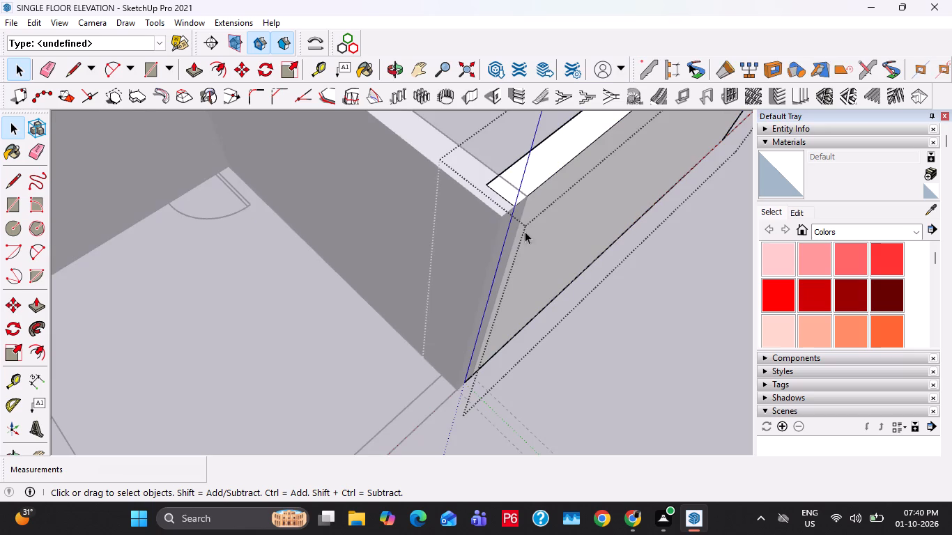
key("p")
left_click(497, 231)
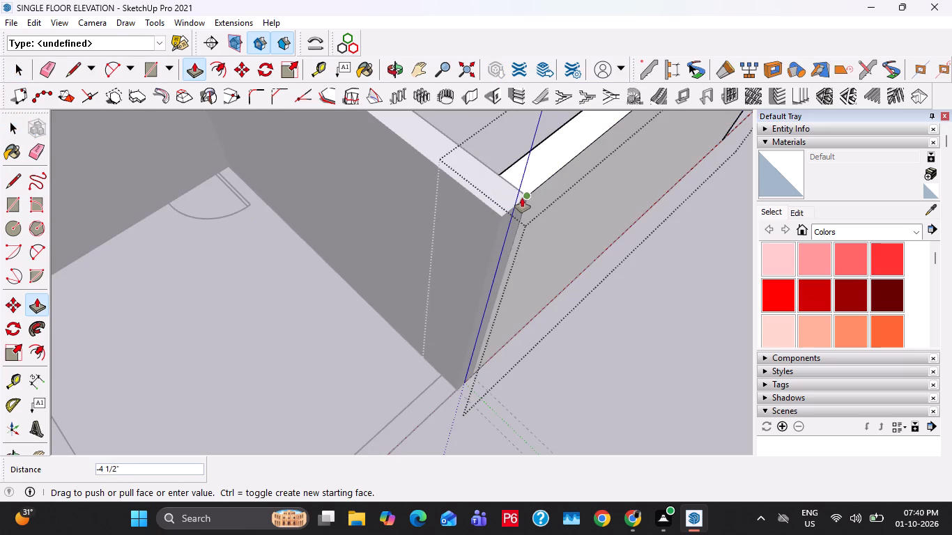
left_click(522, 197)
key("space")
key("Escape")
key("Escape")
Make the newly raised porch side wall a group.
triple_click(429, 206)
left_click(429, 206)
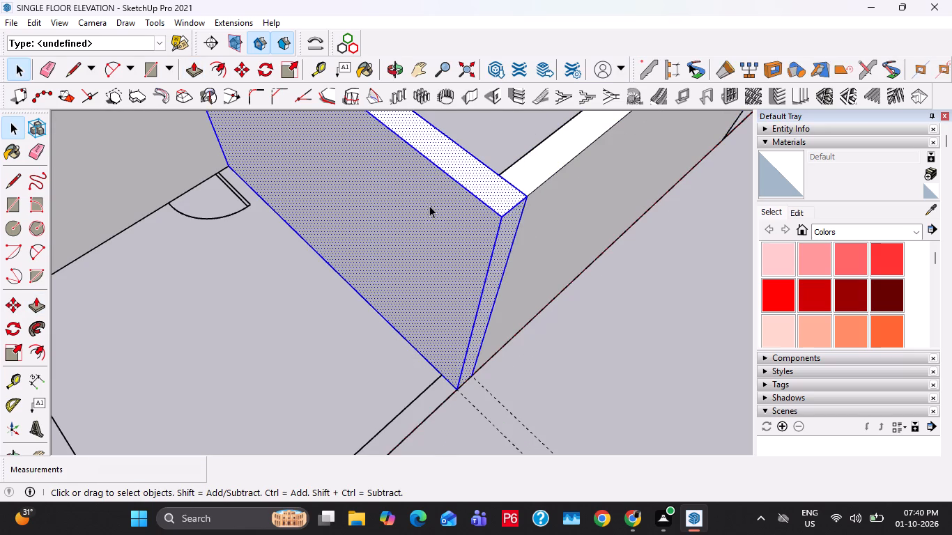
right_click(429, 206)
left_click(500, 322)
scroll(497, 300, "down", 11)
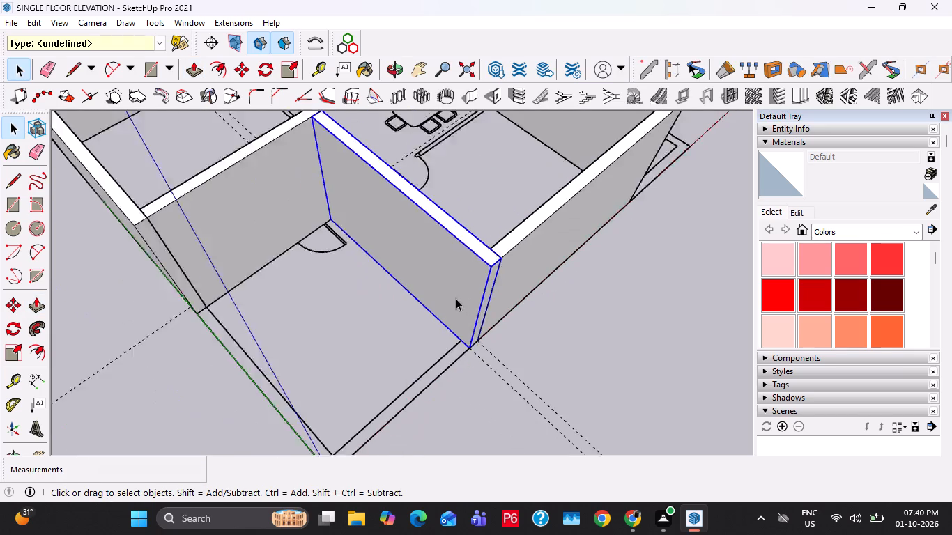
left_click(399, 323)
Draw a rectangle over the open porch floor, from the cross wall's outer end to the porch side wall's front corner.
middle_click_drag(302, 216, 243, 196)
scroll(294, 284, "up", 4)
scroll(282, 309, "down", 1)
middle_click(318, 339)
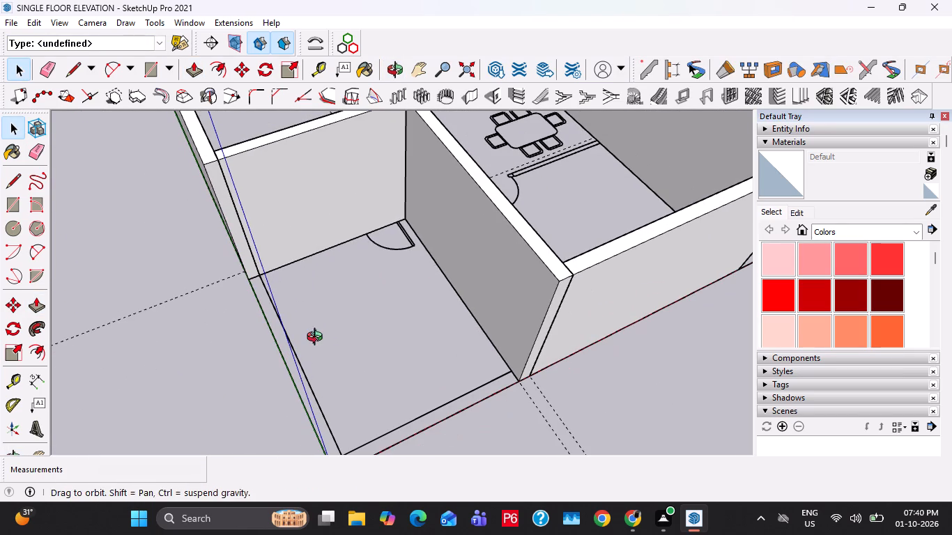
key("r")
left_click(253, 281)
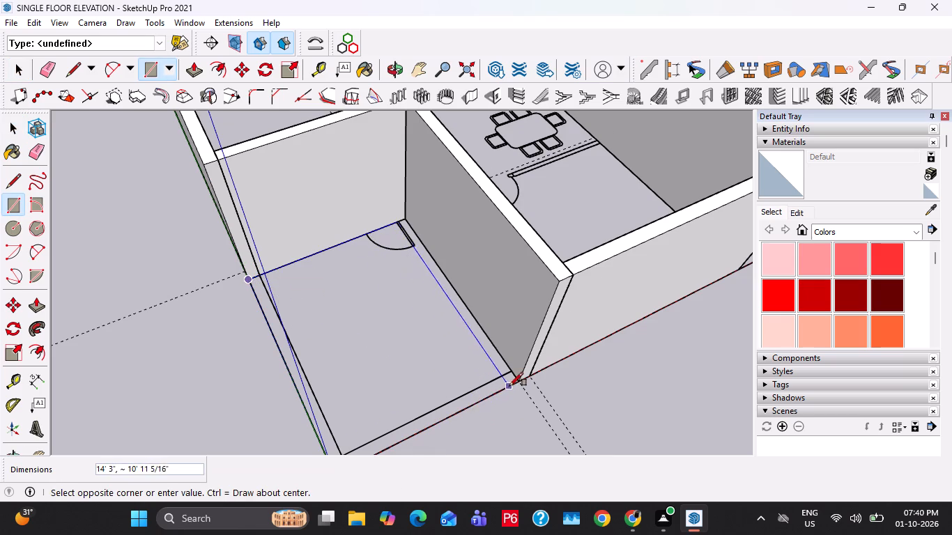
left_click(516, 384)
Push/Pull the porch floor rectangle 2' downward and make the resulting slab a group.
key("space")
left_click(463, 357)
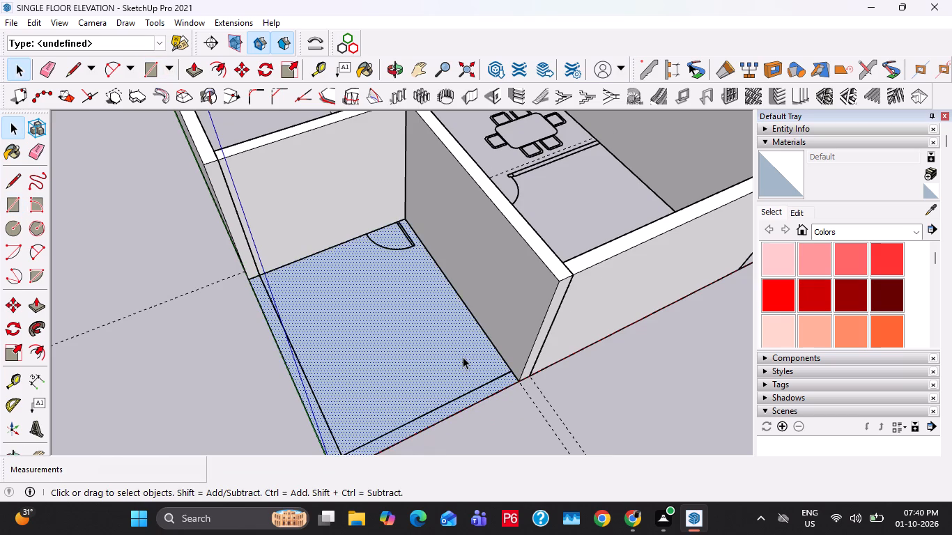
key("p")
left_click(463, 357)
type("2'")
key("Return")
key("space")
triple_click(453, 369)
left_click(453, 369)
right_click(453, 369)
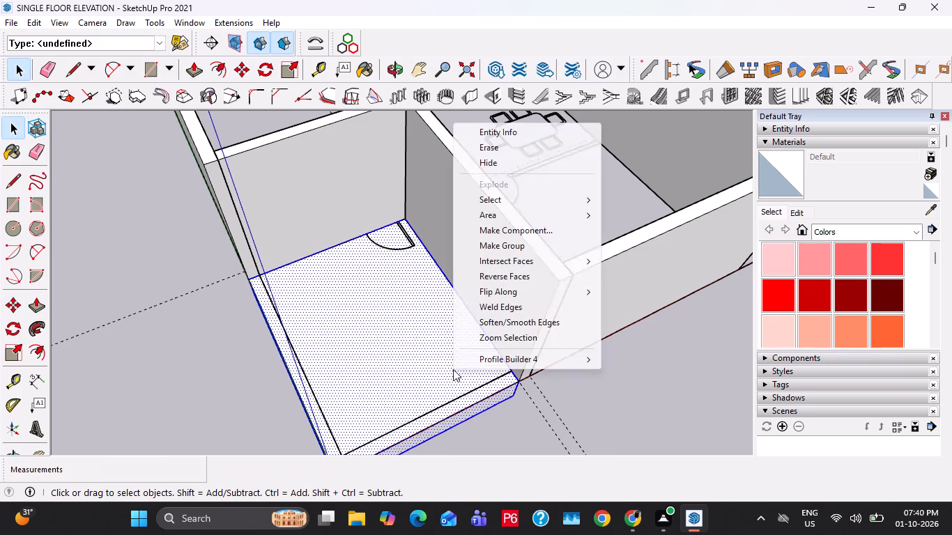
left_click(525, 243)
Inside the slab group, Push/Pull the side face under the porch side wall 18' 4 1/2" to the front wall's far corner.
middle_click_drag(460, 374, 404, 196)
scroll(404, 191, "down", 3)
middle_click_drag(453, 302, 408, 270)
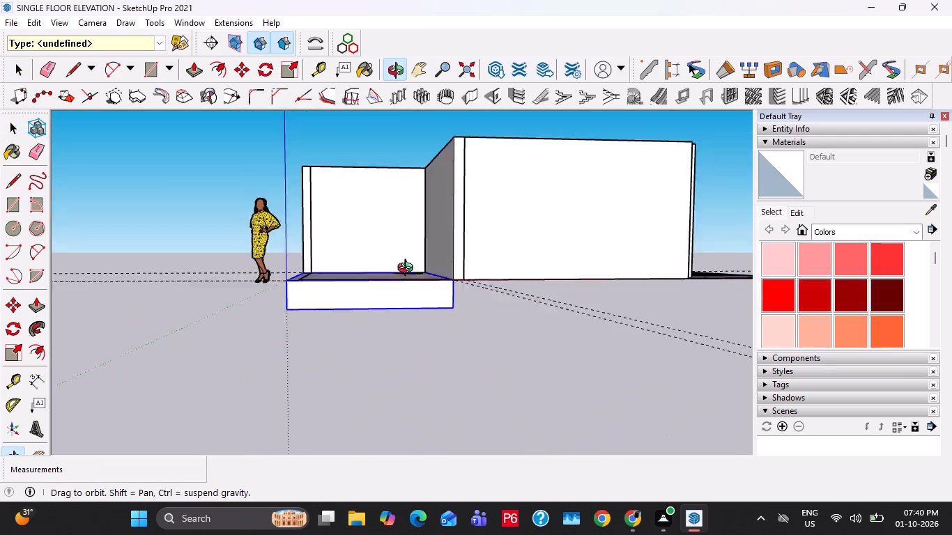
middle_click_drag(408, 270, 340, 217)
double_click(342, 246)
left_click(419, 270)
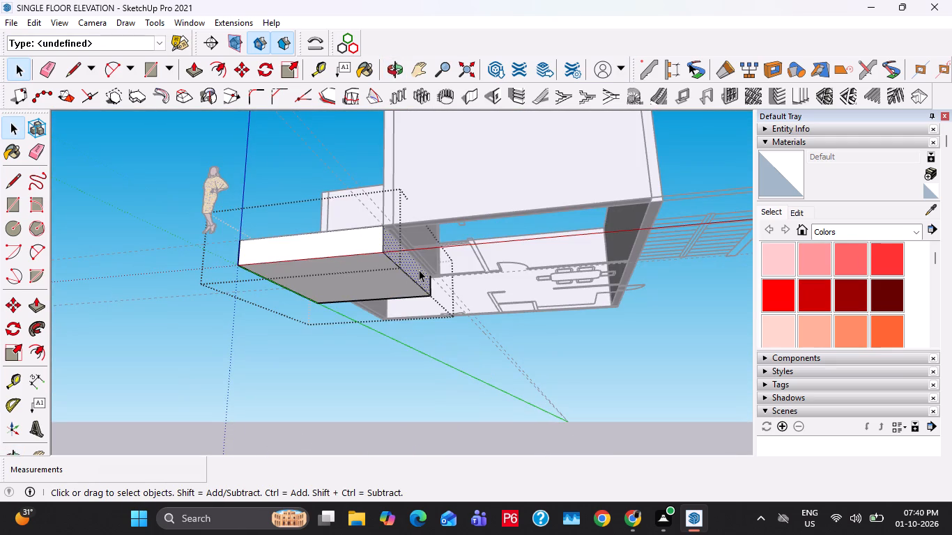
key("p")
left_click(419, 270)
left_click(659, 196)
middle_click_drag(420, 276, 939, 214)
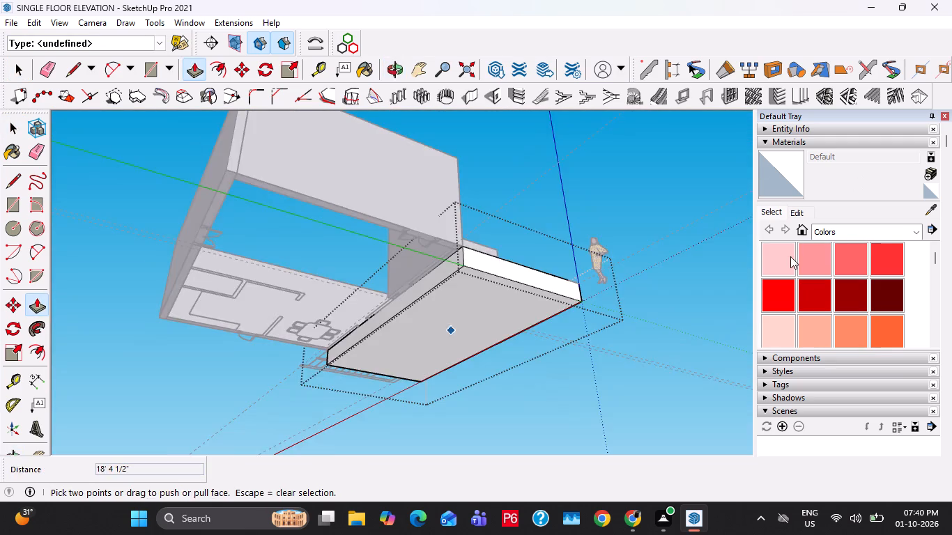
Push/Pull the slab's rear face along the green axis to the back wall's outer corner and leave the slab group.
middle_click_drag(479, 302, 567, 341)
key("space")
left_click(494, 298)
type("[P")
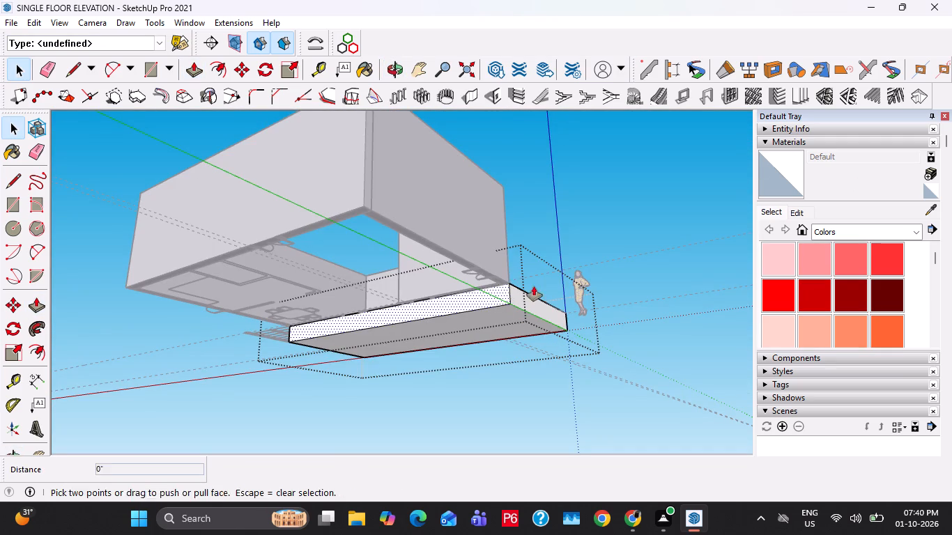
left_click(534, 286)
left_click(366, 201)
scroll(366, 201, "down", 6)
key("space")
middle_click_drag(415, 209, 166, 358)
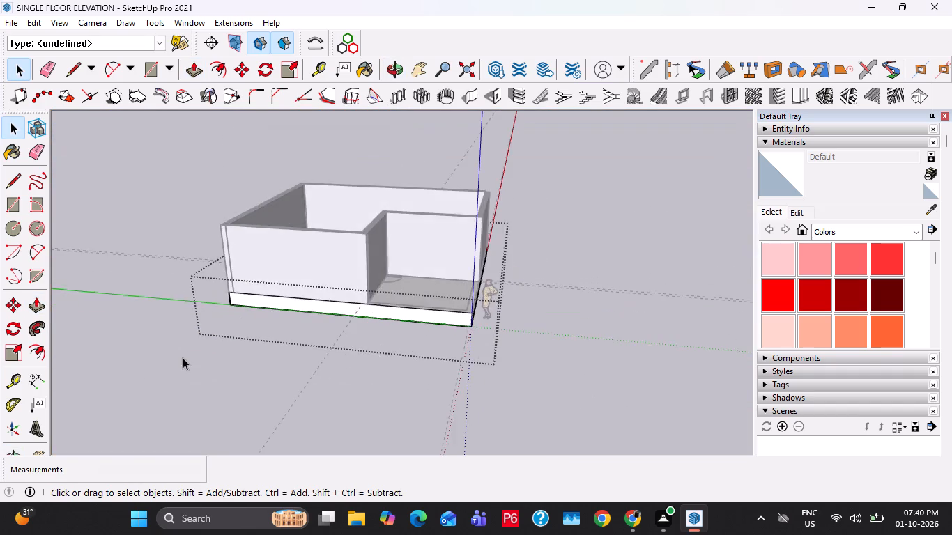
key("Escape")
key("Escape")
Examine the raised walls, the plinth slab and the plan linework from the front and from above.
scroll(579, 240, "up", 7)
middle_click_drag(399, 256, 171, 338)
scroll(238, 259, "down", 5)
middle_click_drag(273, 193, 287, 213)
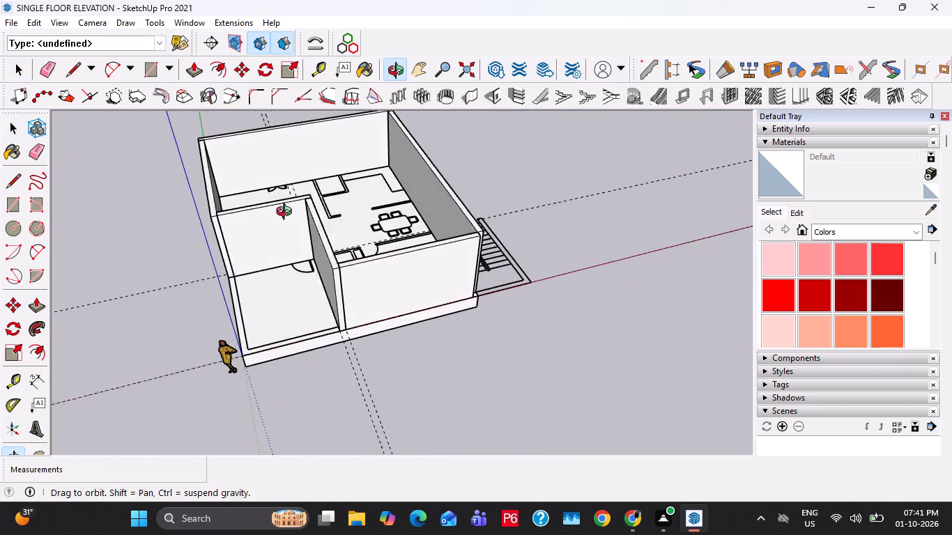
middle_click_drag(287, 213, 298, 267)
scroll(302, 234, "up", 2)
middle_click_drag(404, 218, 312, 298)
scroll(364, 251, "down", 4)
scroll(364, 219, "up", 4)
middle_click_drag(412, 180, 438, 247, "shift")
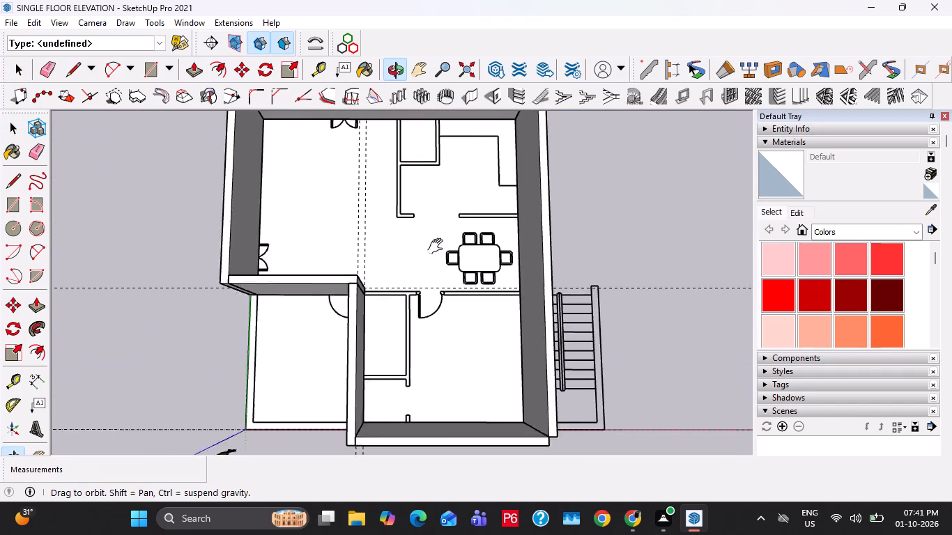
middle_click_drag(438, 247, 436, 270, "shift")
scroll(438, 260, "down", 3, "shift")
middle_click_drag(482, 192, 458, 274, "shift")
scroll(451, 274, "up", 3, "shift")
middle_click_drag(453, 262, 383, 262)
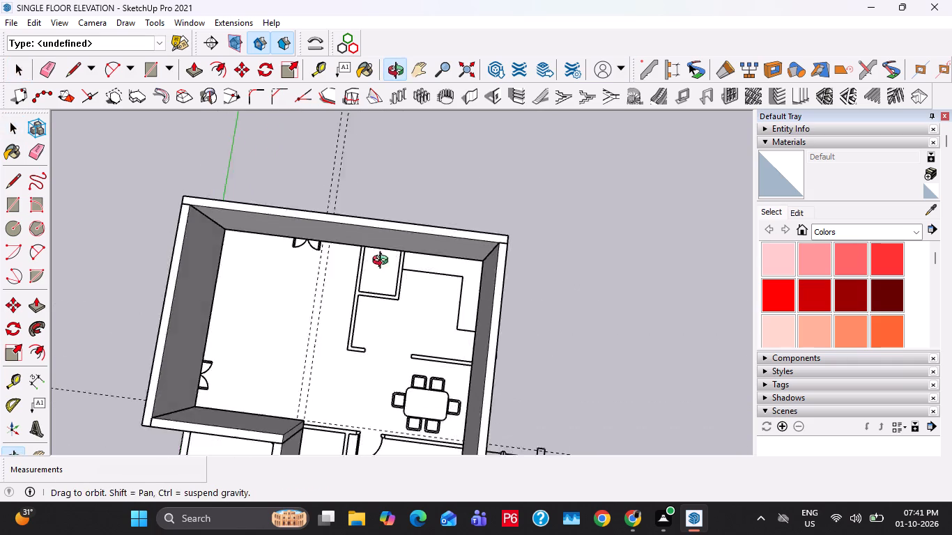
middle_click_drag(383, 262, 305, 265)
Inside the staircase-side wall's group, Push/Pull its front end face to the front wall's outer face, closing the corner.
scroll(312, 245, "down", 5)
middle_click_drag(417, 359, 293, 270)
scroll(216, 328, "up", 12)
middle_click_drag(215, 362, 328, 287)
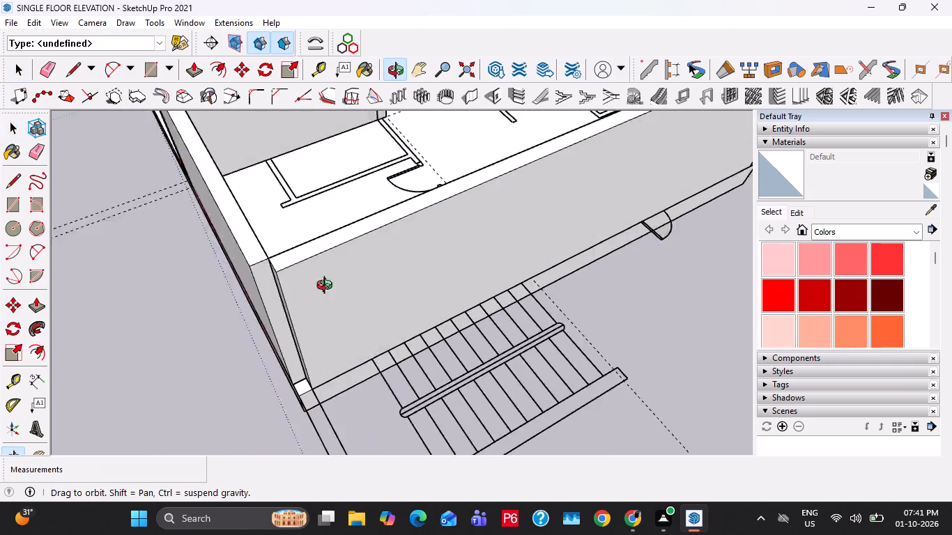
middle_click_drag(328, 287, 353, 273)
double_click(378, 286)
key("p")
left_click(298, 278)
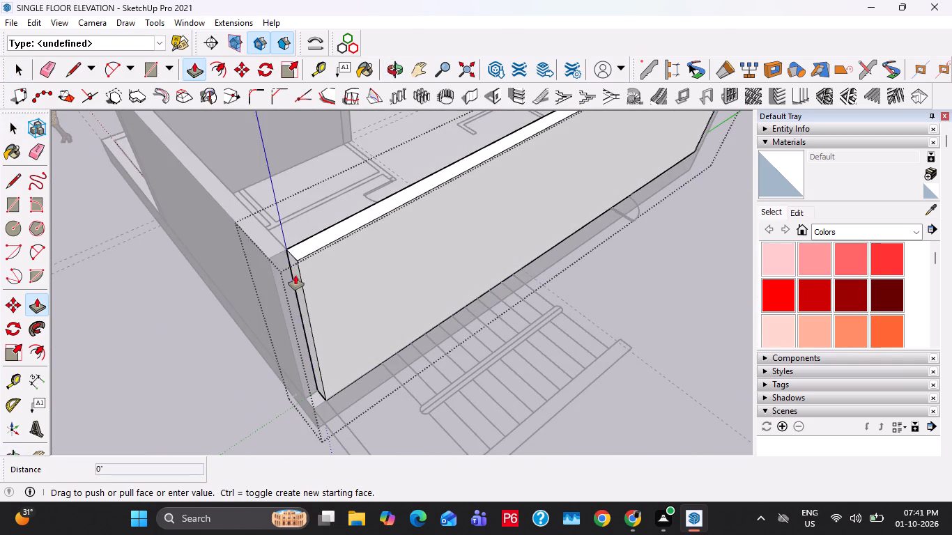
left_click(272, 251)
key("space")
key("Escape")
key("Escape")
Place a guide line parallel to the red axis, 37' from it toward the rear of the house.
middle_click_drag(287, 256, 220, 375)
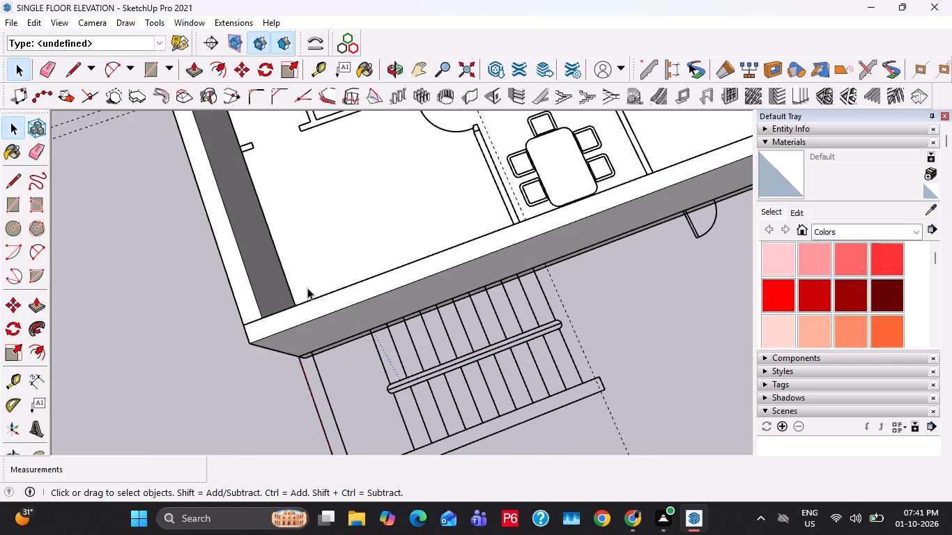
scroll(315, 283, "down", 2)
middle_click_drag(253, 334, 389, 215)
scroll(298, 444, "up", 2)
key("t")
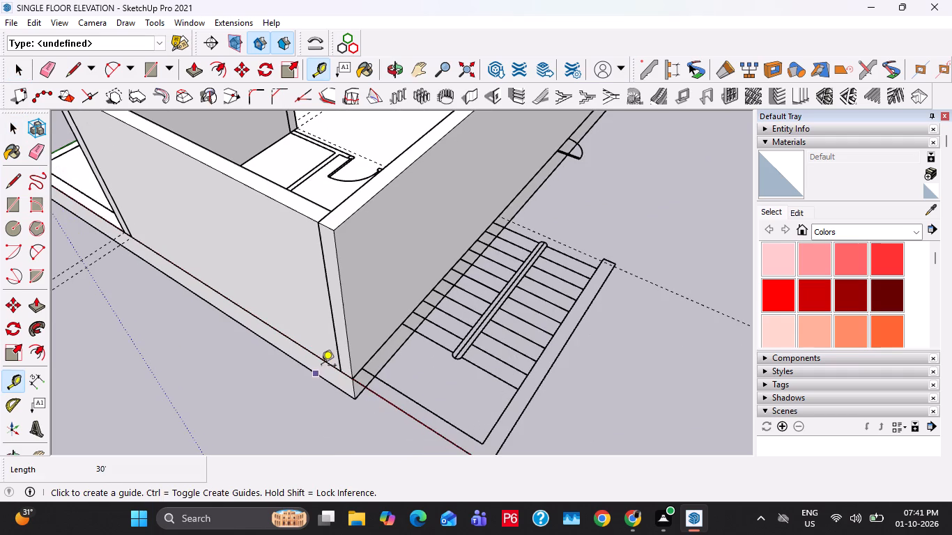
double_click(322, 363)
middle_click_drag(354, 304, 167, 442)
scroll(291, 310, "down", 10)
middle_click_drag(309, 396, 523, 137)
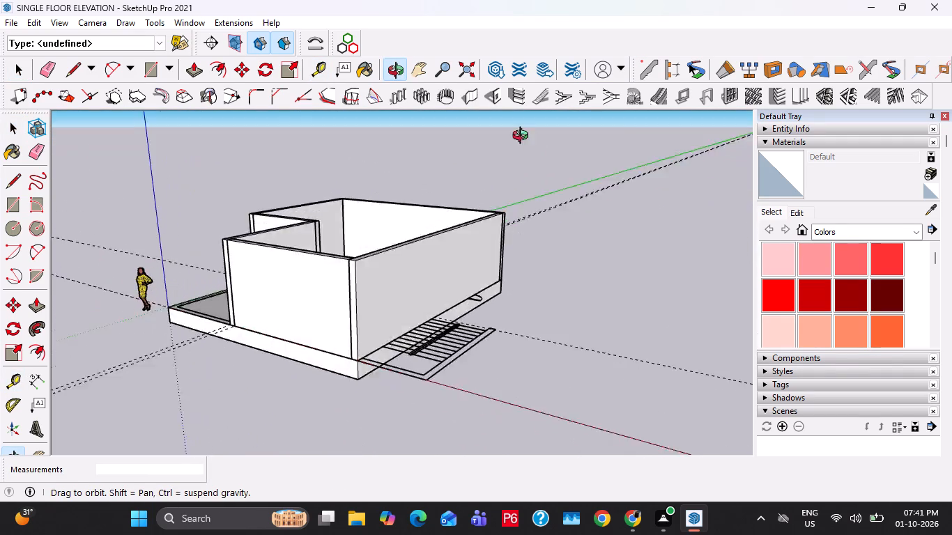
middle_click_drag(523, 137, 520, 202)
left_click(444, 431)
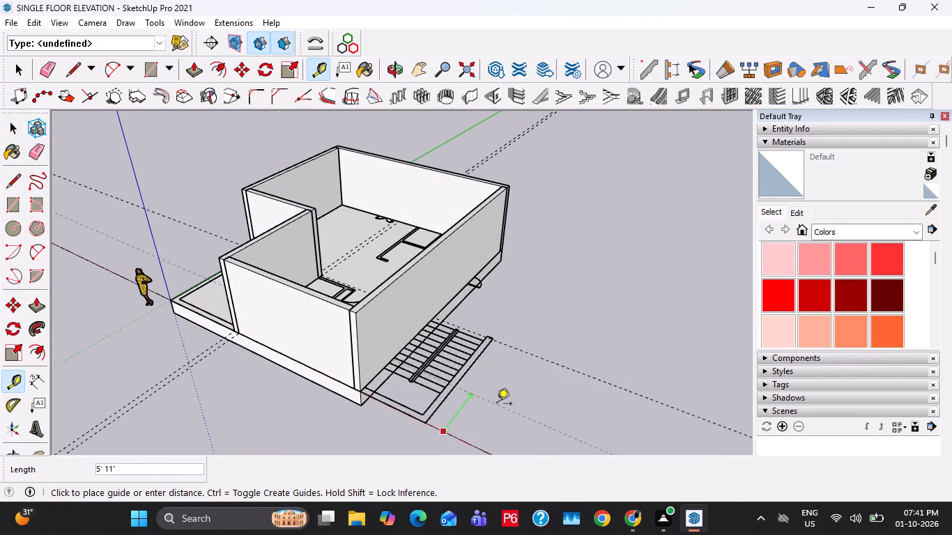
type("37'")
key("Return")
key("space")
Inside the plinth slab's group, Push/Pull its rear face outward to the 37' guide line.
scroll(473, 348, "down", 4)
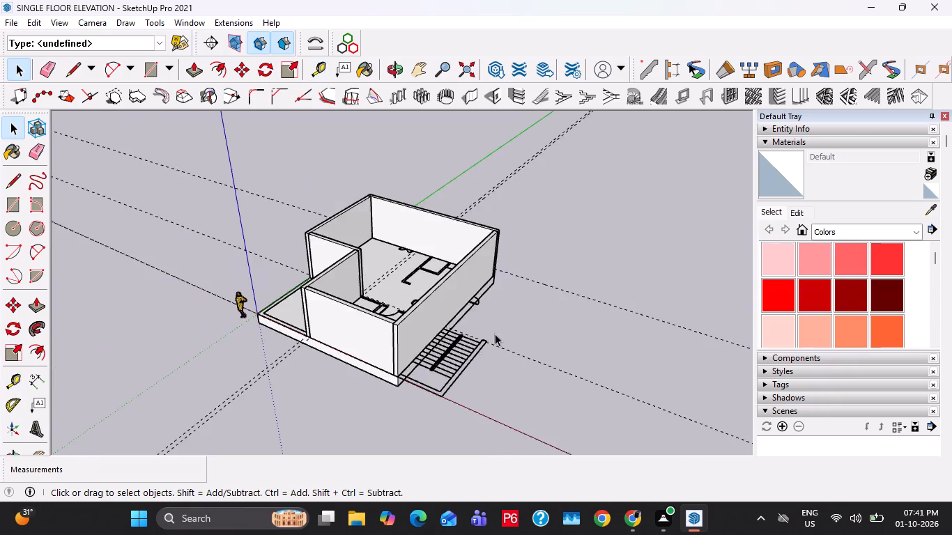
middle_click_drag(512, 304, 252, 296)
scroll(507, 307, "up", 3)
middle_click_drag(476, 332, 303, 272)
scroll(314, 267, "up", 5)
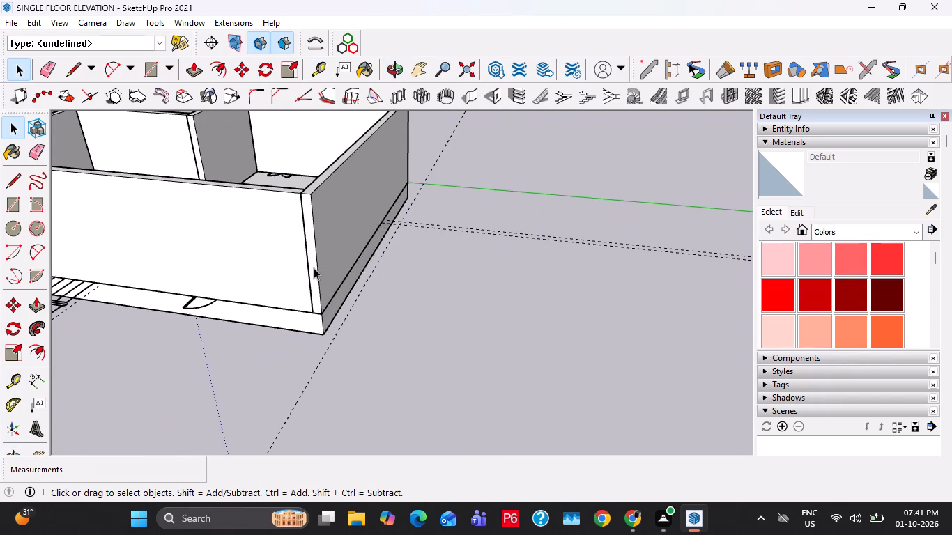
left_click(314, 267)
middle_click_drag(308, 279, 374, 288)
double_click(364, 347)
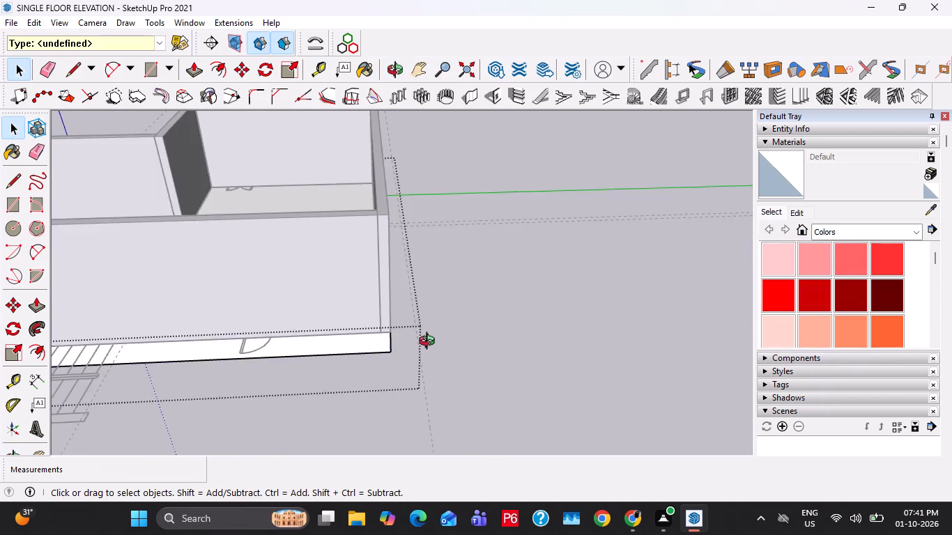
middle_click_drag(430, 343, 315, 313)
scroll(328, 301, "up", 2)
left_click(325, 290)
scroll(325, 290, "down", 3)
key("p")
left_click(325, 290)
middle_click_drag(344, 320, 346, 320)
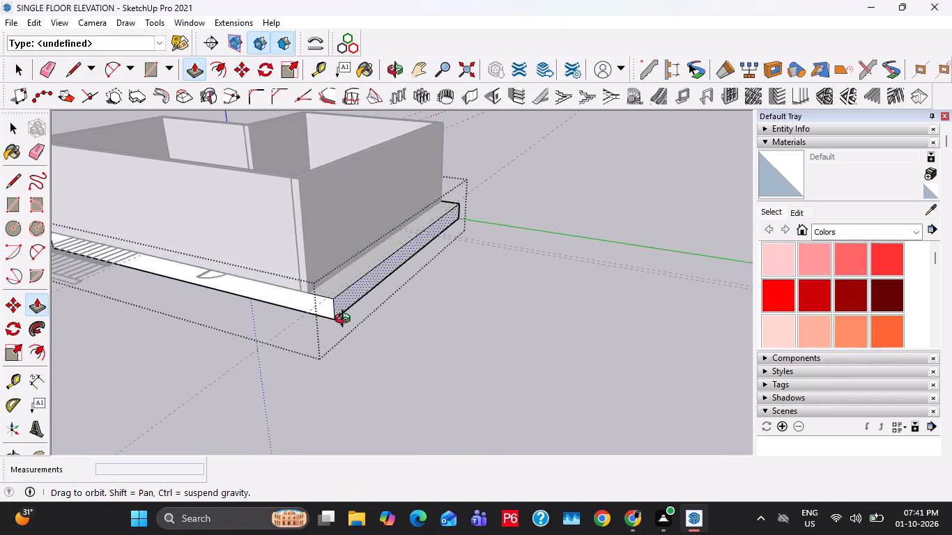
middle_click_drag(346, 320, 404, 358)
left_click(388, 399)
key("space")
key("Escape")
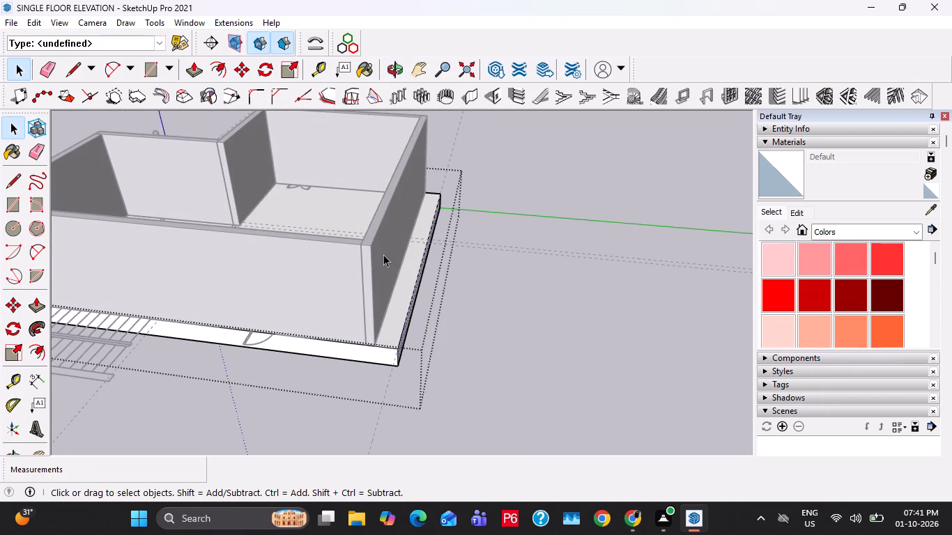
Move the back wall 2' outward to the plinth slab's rear edge.
left_click(383, 254)
scroll(379, 289, "up", 1)
key("m")
left_click(371, 354)
left_click(406, 355)
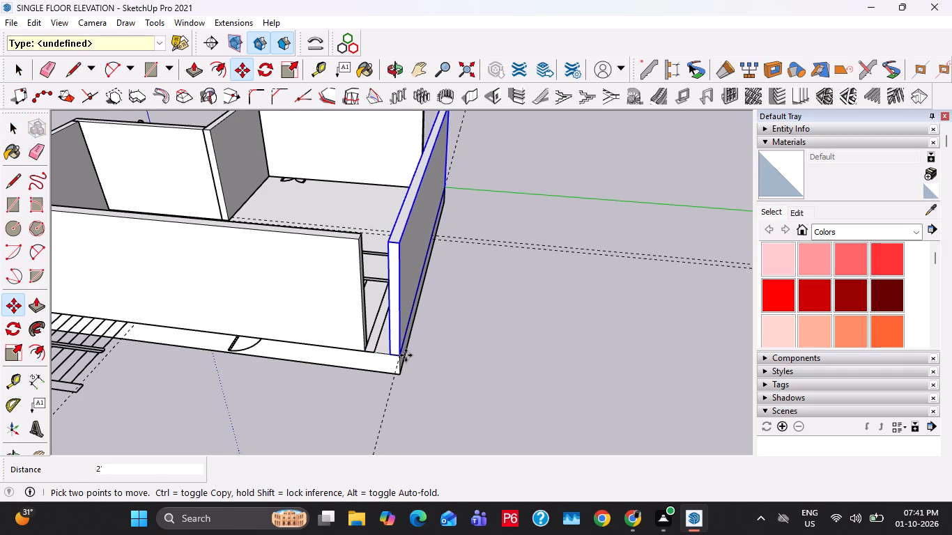
Inside the staircase-side wall's group, Push/Pull its rear end face 2' out to the back wall, closing the corner.
key("space")
double_click(360, 298)
middle_click_drag(337, 265, 204, 265)
scroll(245, 245, "up", 3)
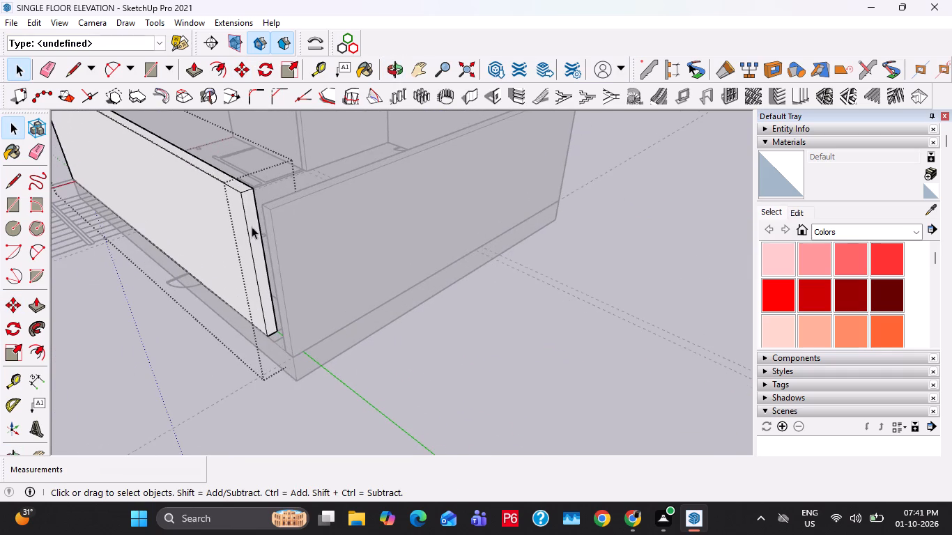
left_click(256, 219)
key("p")
left_click(256, 219)
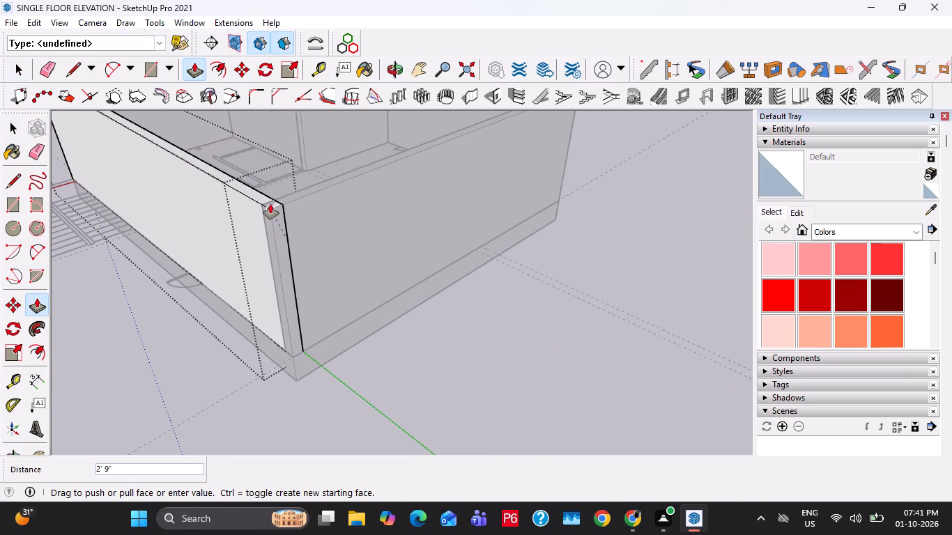
scroll(261, 208, "up", 4)
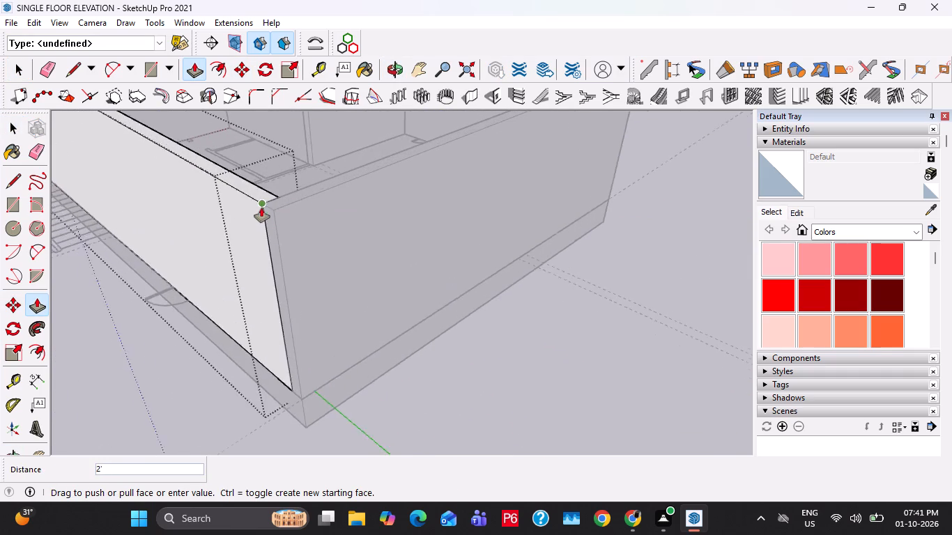
middle_click_drag(266, 212, 281, 242)
left_click(263, 222)
key("Escape")
key("space")
key("Escape")
key("space")
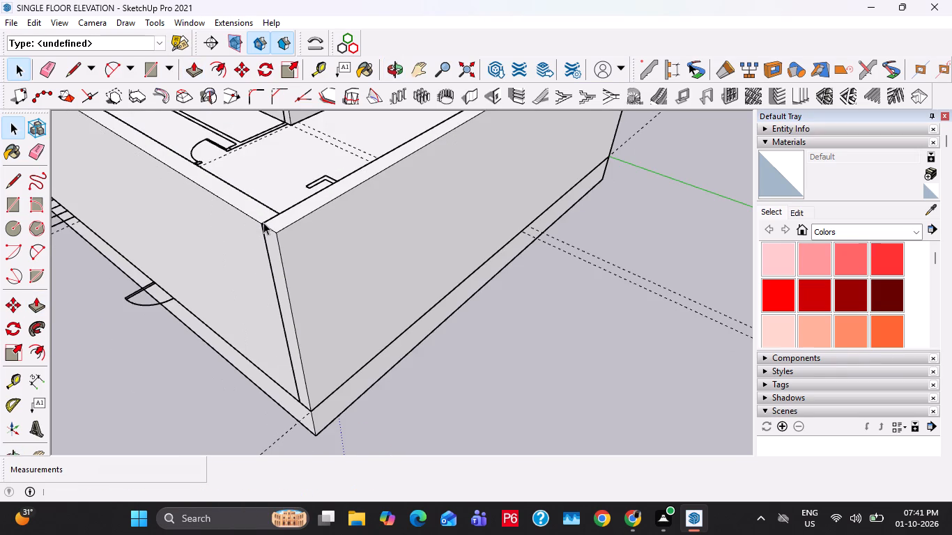
scroll(164, 327, "down", 1)
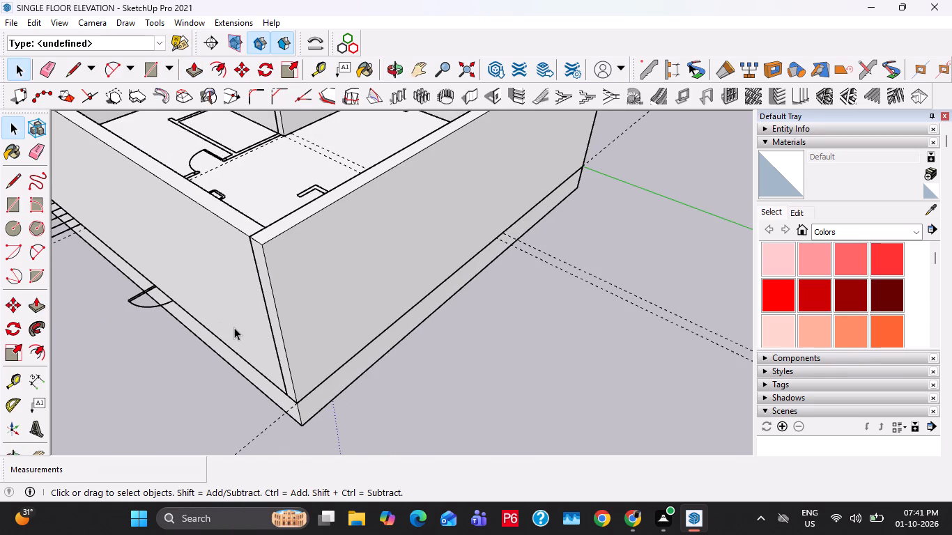
scroll(288, 334, "down", 3)
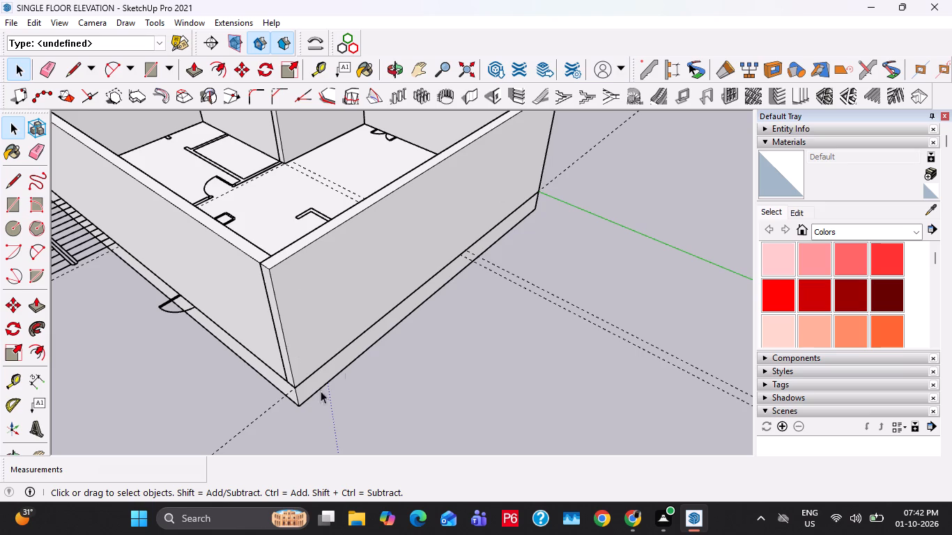
Inside the group of the wall opposite the staircase side, Push/Pull its rear end face out to the back wall, closing the corner.
scroll(348, 371, "down", 3)
middle_click_drag(235, 345, 395, 317)
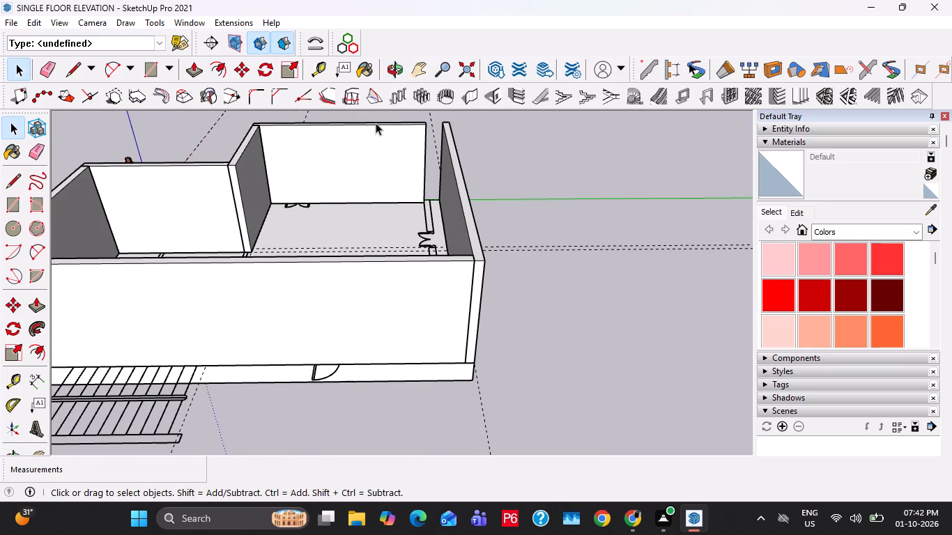
double_click(376, 123)
middle_click_drag(398, 189, 298, 254)
scroll(452, 139, "up", 3)
middle_click_drag(459, 184, 331, 264)
scroll(481, 298, "up", 3)
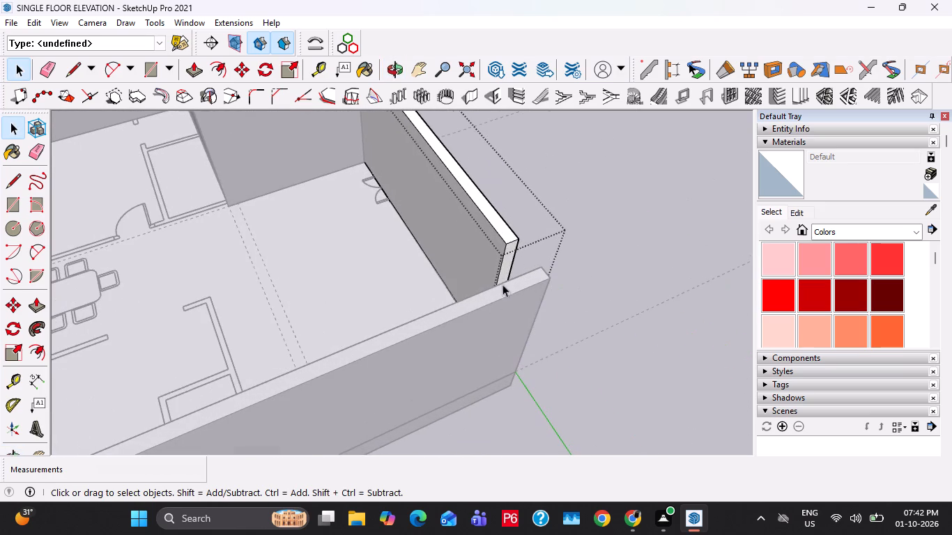
left_click(507, 270)
key("p")
left_click(507, 270)
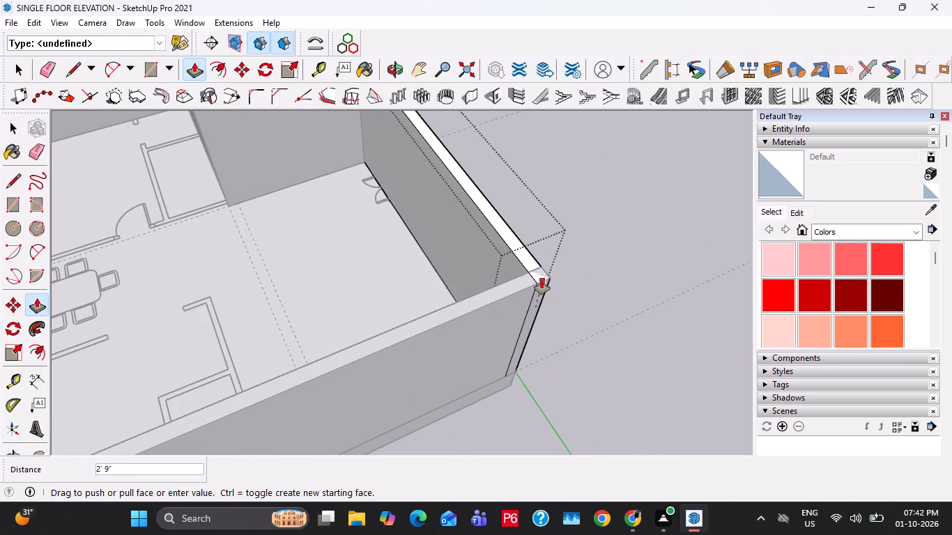
left_click(537, 274)
key("space")
scroll(537, 274, "down", 7)
key("Escape")
key("Escape")
Place a guide line 13' from the front wall's inner face, across the room beside the staircase.
middle_click_drag(323, 356, 407, 375)
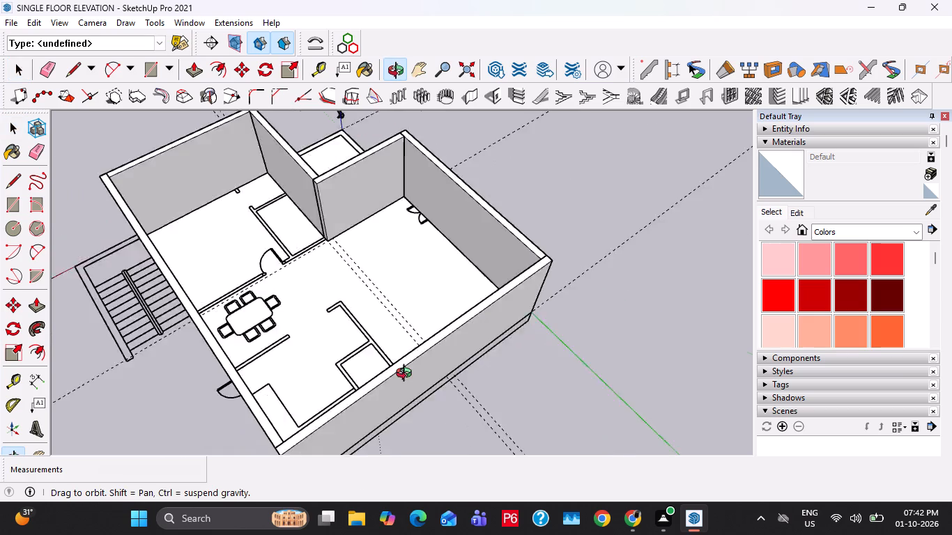
middle_click_drag(407, 375, 675, 317)
scroll(340, 316, "up", 3)
middle_click_drag(414, 355, 438, 275, "shift")
scroll(419, 283, "down", 2)
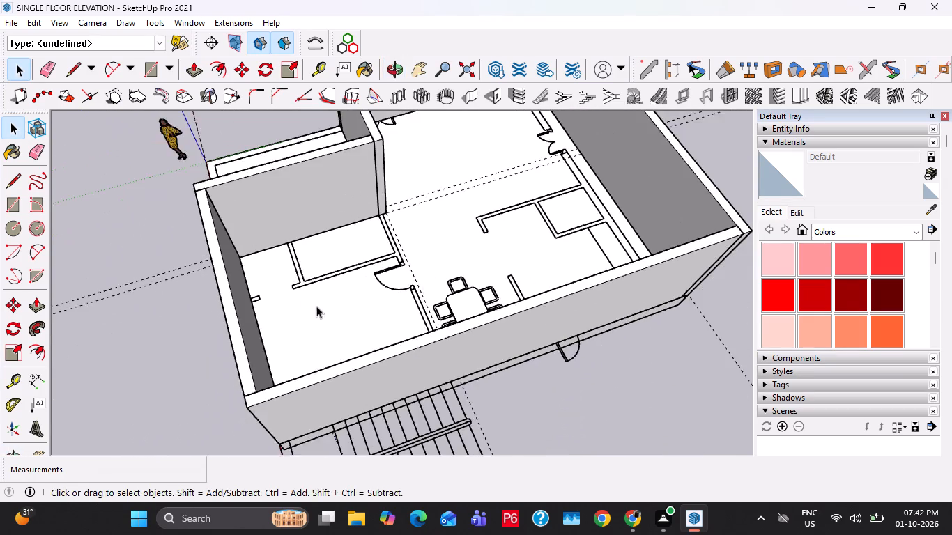
middle_click_drag(315, 307, 286, 371)
scroll(285, 371, "up", 3)
key("t")
left_click(261, 331)
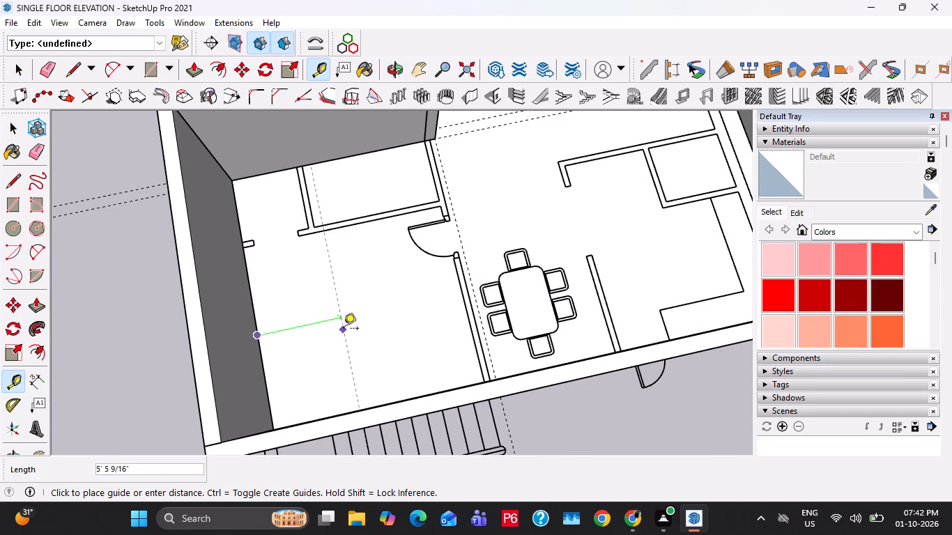
type("13'")
key("Return")
key("space")
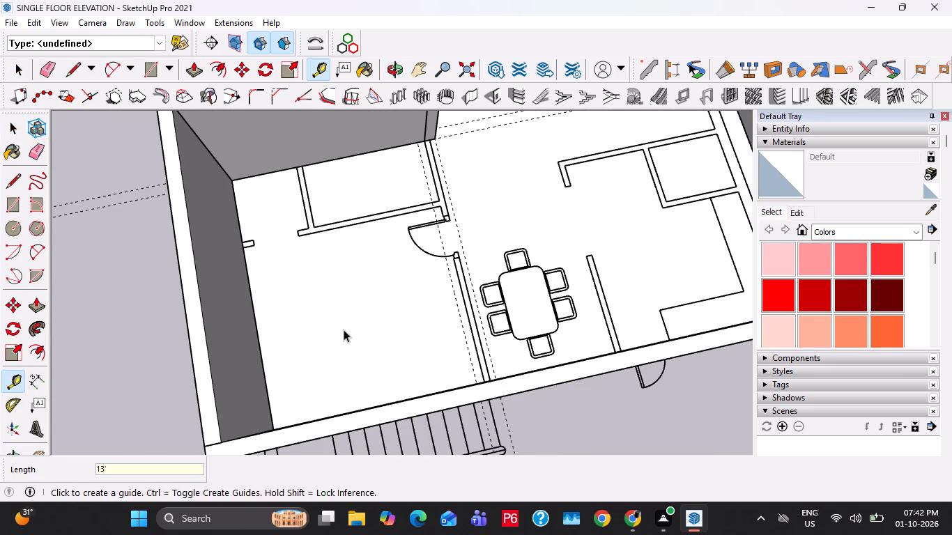
Delete the old guide line beside the 13' guide and the pair of guides extending out past the front wall.
left_click(449, 188)
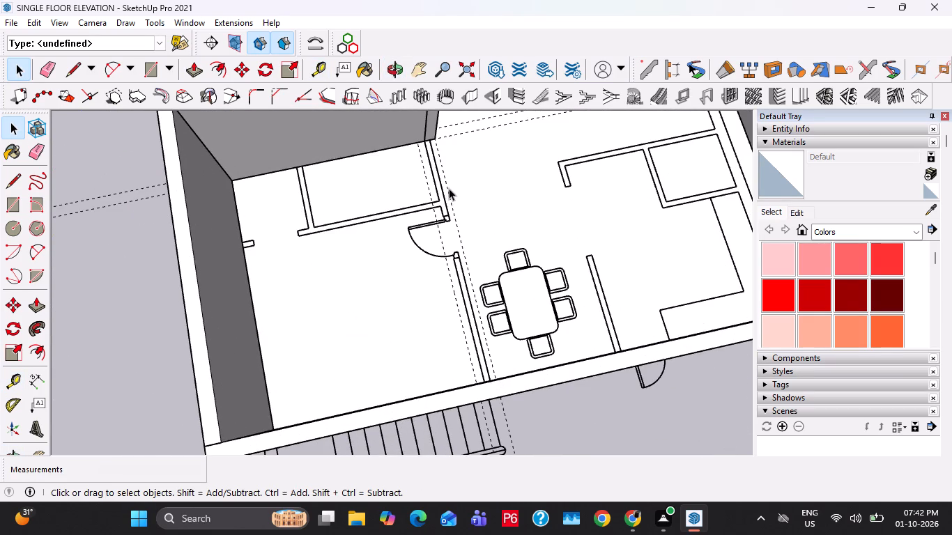
key("Delete")
scroll(438, 194, "down", 7)
left_click_drag(183, 183, 144, 270)
key("Delete")
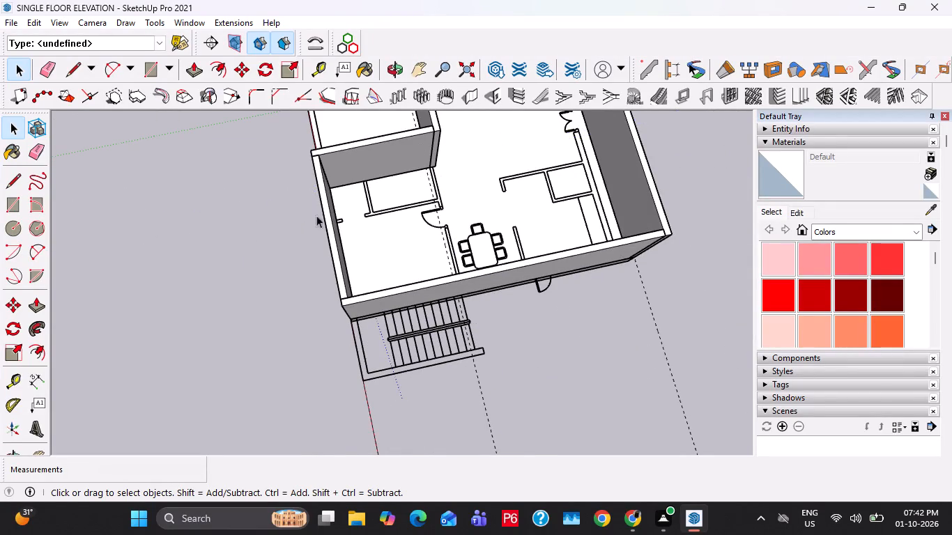
Place a second guide line 4.5" from the 13' guide, toward the rear, for the partition thickness.
scroll(362, 187, "up", 8)
middle_click_drag(514, 225, 507, 231)
scroll(482, 210, "up", 3)
key("t")
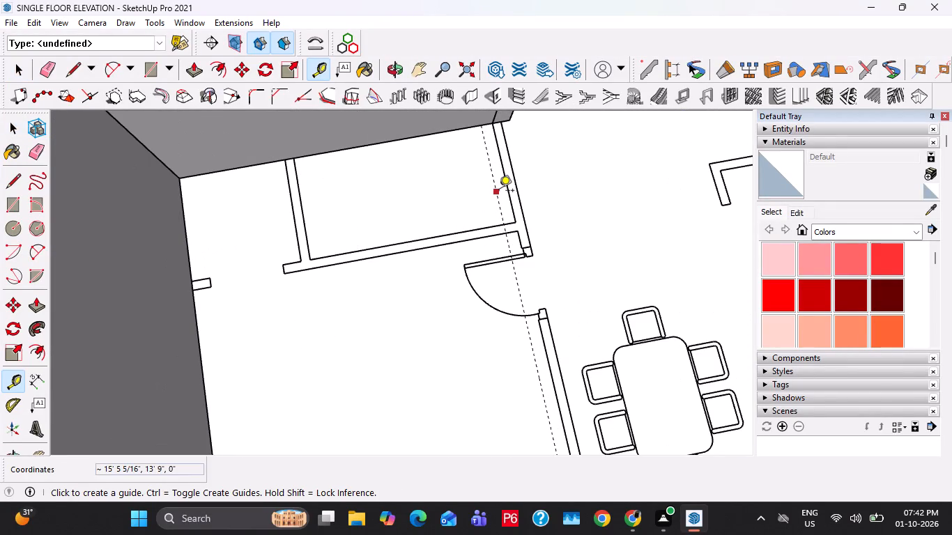
left_click(499, 192)
type("4.5\"")
key("Return")
key("space")
Draw a 16' 10 1/2" by 4 1/2" rectangle between the two guides, ending at the staircase-side wall's inner face.
key("r")
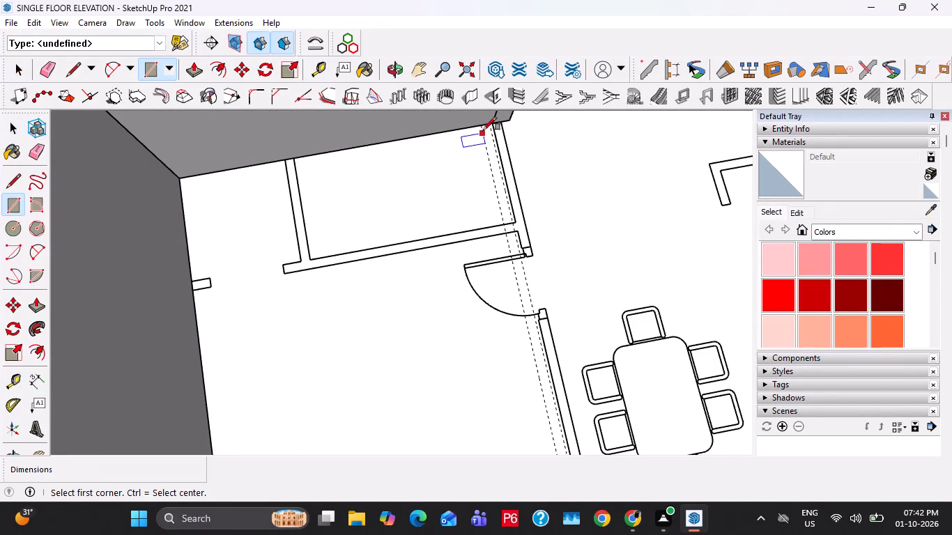
left_click(482, 126)
middle_click_drag(565, 371, 522, 134, "shift")
middle_click_drag(524, 214, 553, 290)
scroll(543, 279, "up", 2)
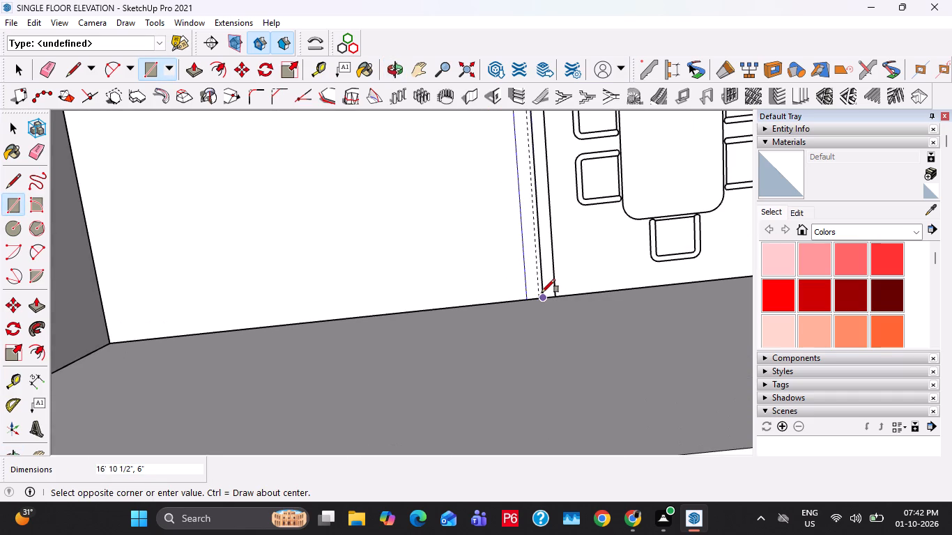
scroll(540, 295, "up", 9)
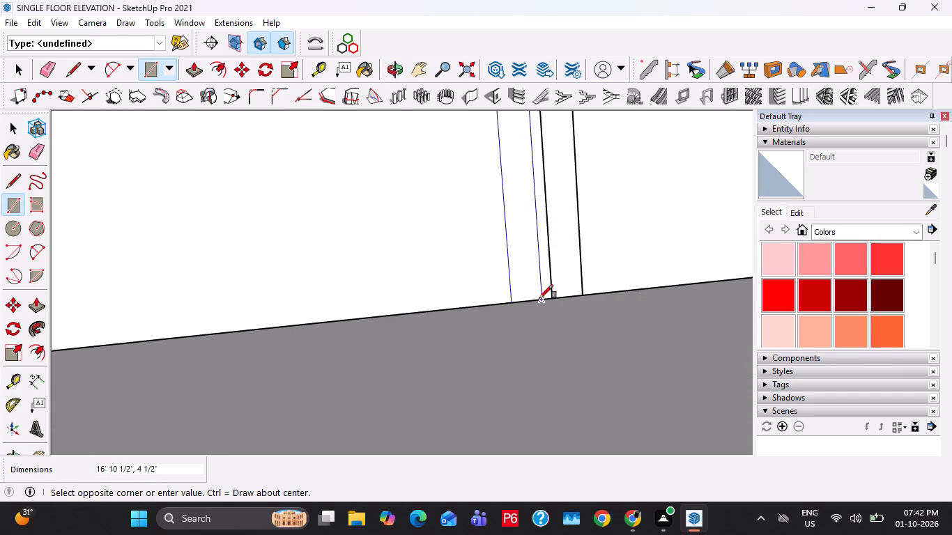
left_click(541, 298)
key("space")
Push/Pull the partition rectangle up to the top of the surrounding walls.
left_click(530, 284)
key("p")
left_click(525, 284)
scroll(524, 284, "down", 10)
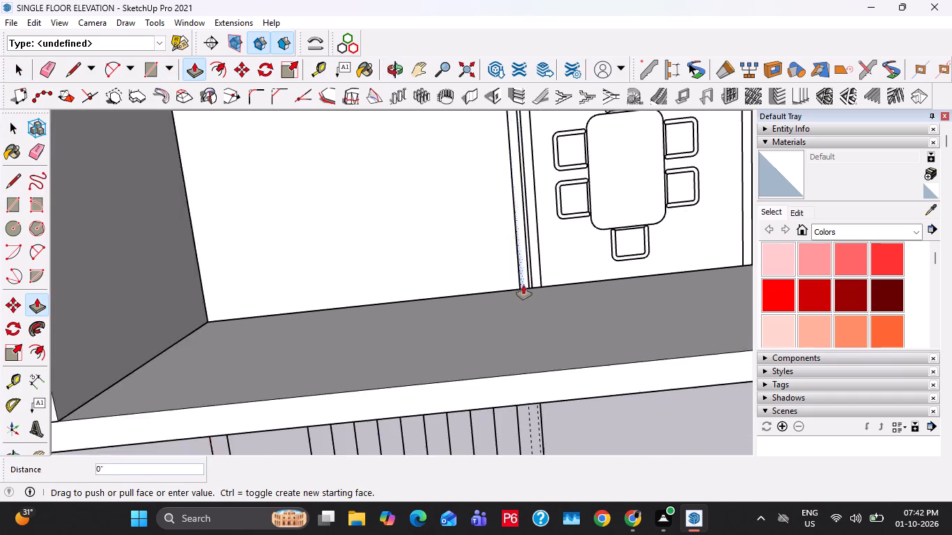
scroll(523, 285, "down", 7)
left_click(555, 336)
scroll(555, 336, "down", 7)
Make the new partition wall a group.
key("space")
triple_click(556, 249)
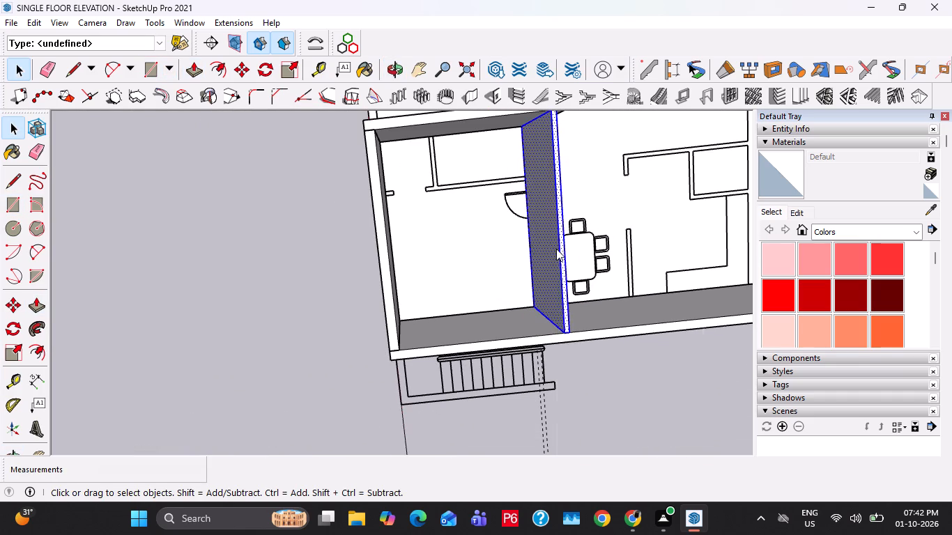
right_click(556, 249)
left_click(600, 368)
Draw a rectangle over the plan's thin cross wall, from the front wall's inner face to the new partition.
middle_click_drag(461, 210, 481, 288, "shift")
scroll(454, 255, "up", 4, "shift")
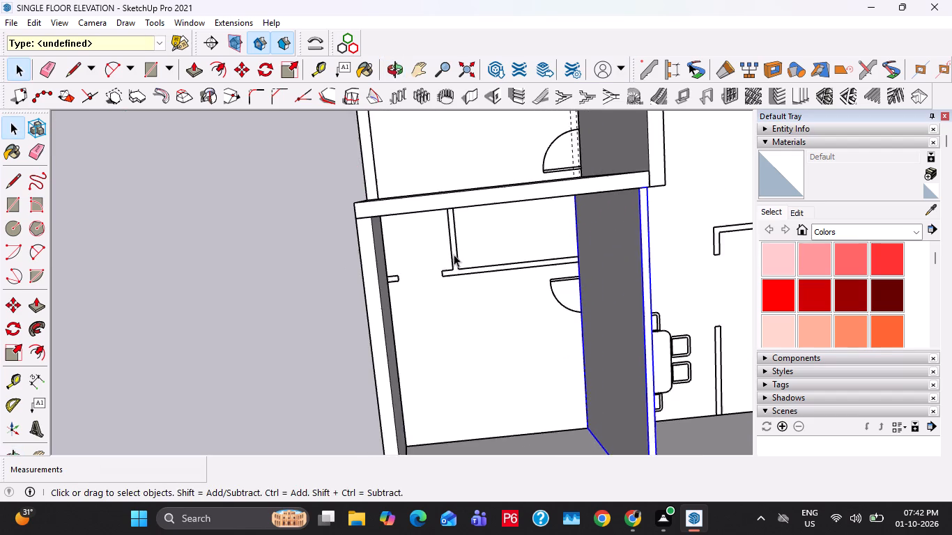
middle_click_drag(454, 254, 447, 207)
key("r")
scroll(387, 290, "up", 4)
left_click(381, 300)
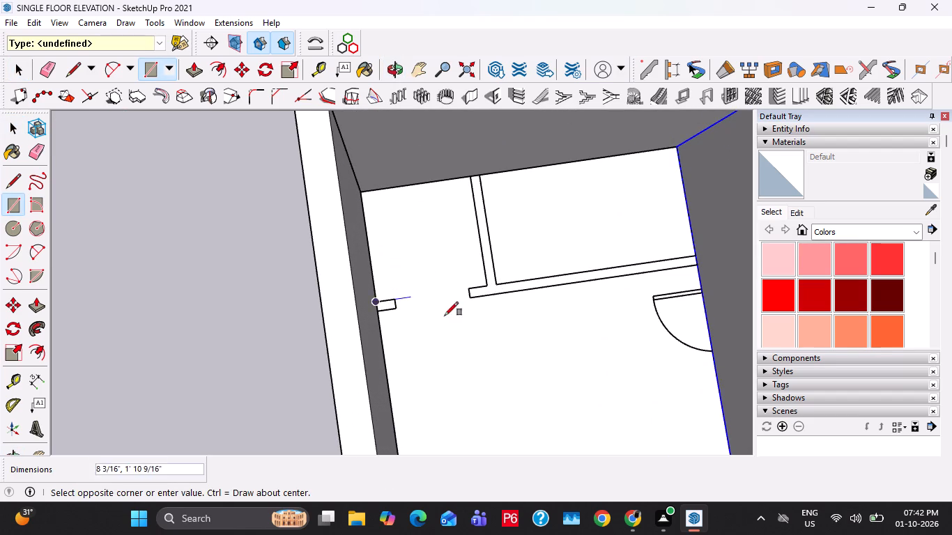
left_click(696, 267)
key("space")
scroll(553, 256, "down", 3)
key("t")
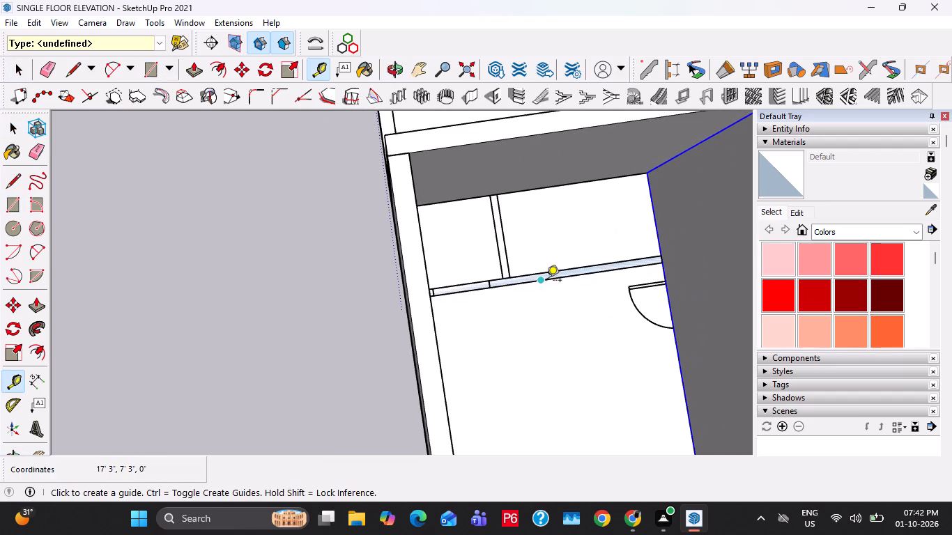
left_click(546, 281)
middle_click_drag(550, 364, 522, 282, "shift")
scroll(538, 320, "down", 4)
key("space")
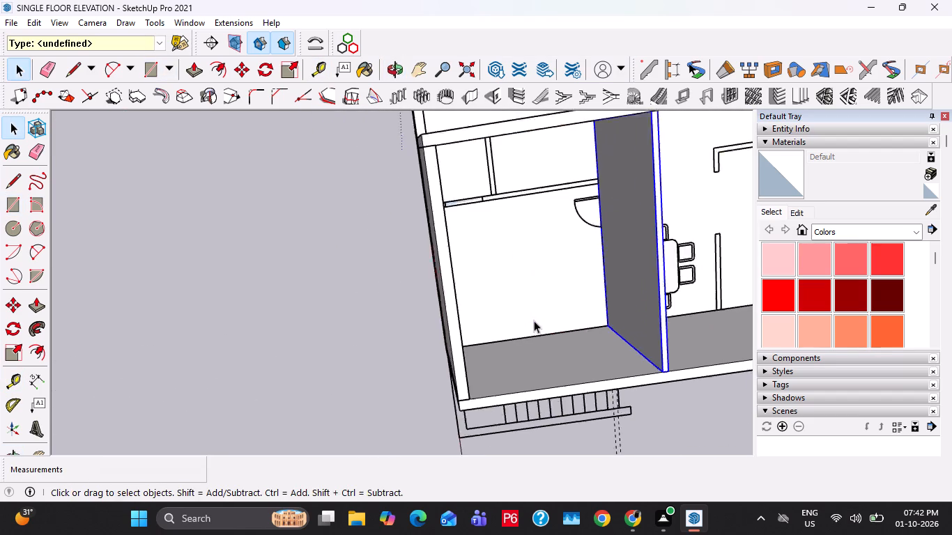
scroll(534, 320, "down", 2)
Hide the imported floor plan linework, leaving the walls and the cross-wall strip.
middle_click_drag(618, 273, 428, 293)
middle_click_drag(533, 289, 429, 258)
scroll(521, 256, "up", 4)
middle_click_drag(495, 267, 415, 261)
scroll(416, 254, "down", 5)
left_click(429, 259)
left_click(426, 267)
middle_click_drag(433, 264, 314, 232)
left_click(506, 370)
right_click(506, 370)
left_click(564, 170)
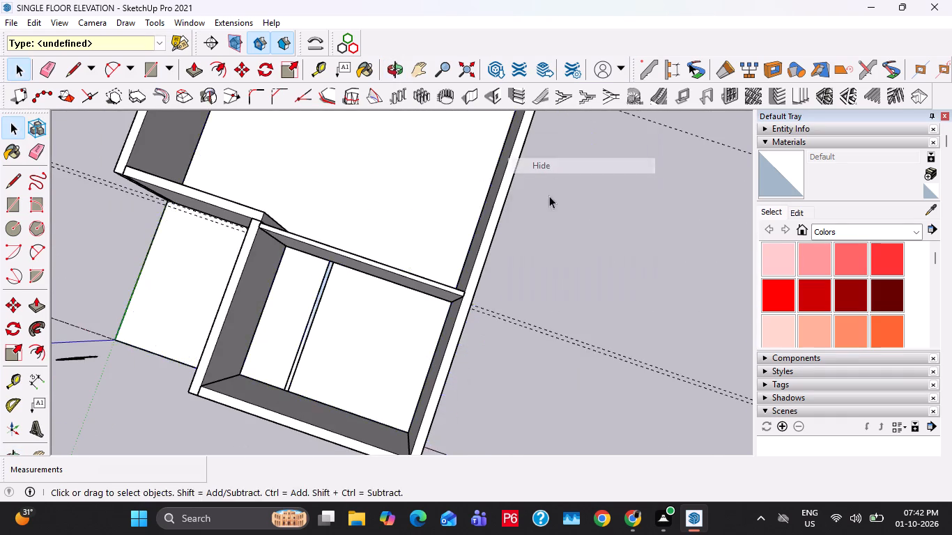
Examine the junction between the new partition and the 9" walls beside the porch.
middle_click_drag(549, 210, 317, 228)
scroll(405, 363, "down", 7)
middle_click_drag(374, 329, 126, 245)
scroll(463, 238, "up", 5)
middle_click_drag(410, 272, 378, 270)
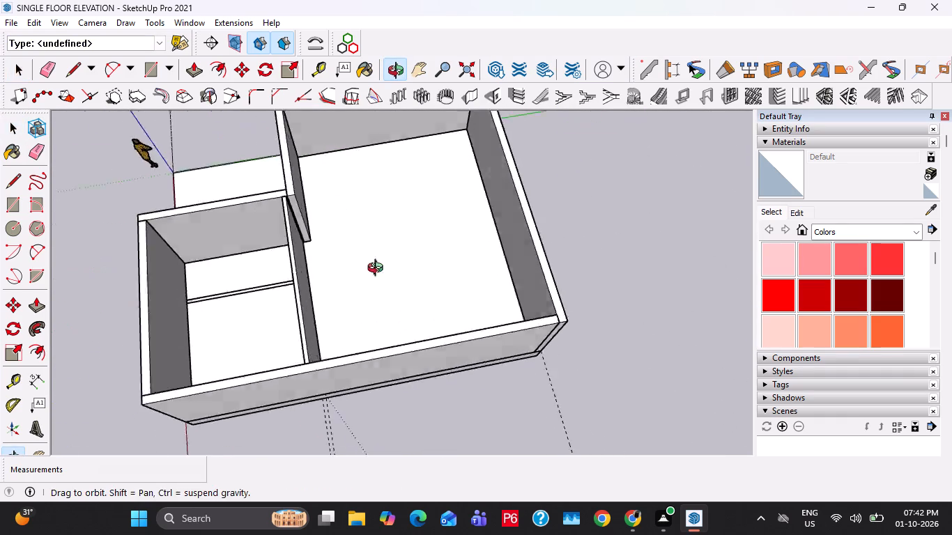
middle_click_drag(378, 270, 283, 249)
scroll(309, 227, "up", 3)
triple_click(312, 226)
right_click(313, 225)
key("Escape")
key("Escape")
scroll(374, 170, "up", 5)
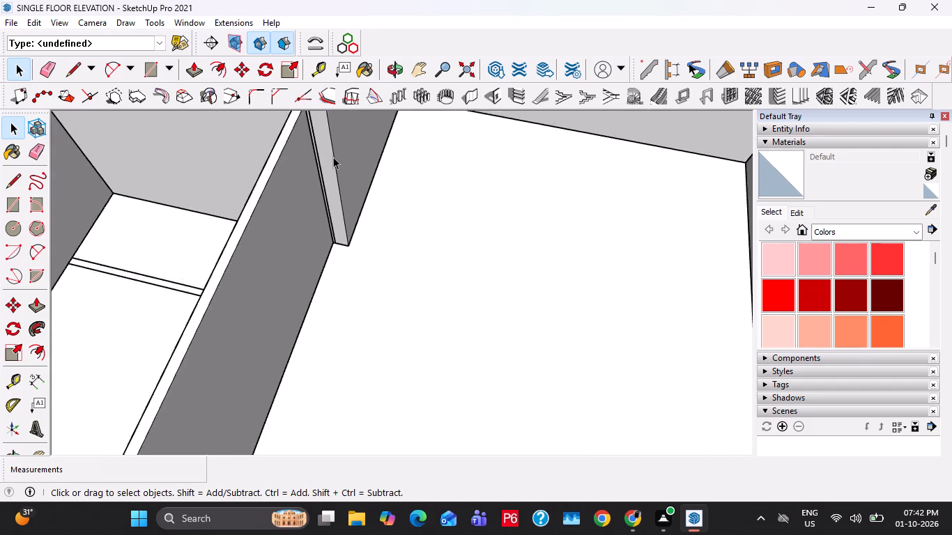
key("Escape")
scroll(333, 157, "up", 2)
middle_click_drag(320, 161, 544, 212)
scroll(306, 312, "up", 3)
middle_click_drag(284, 282, 365, 267)
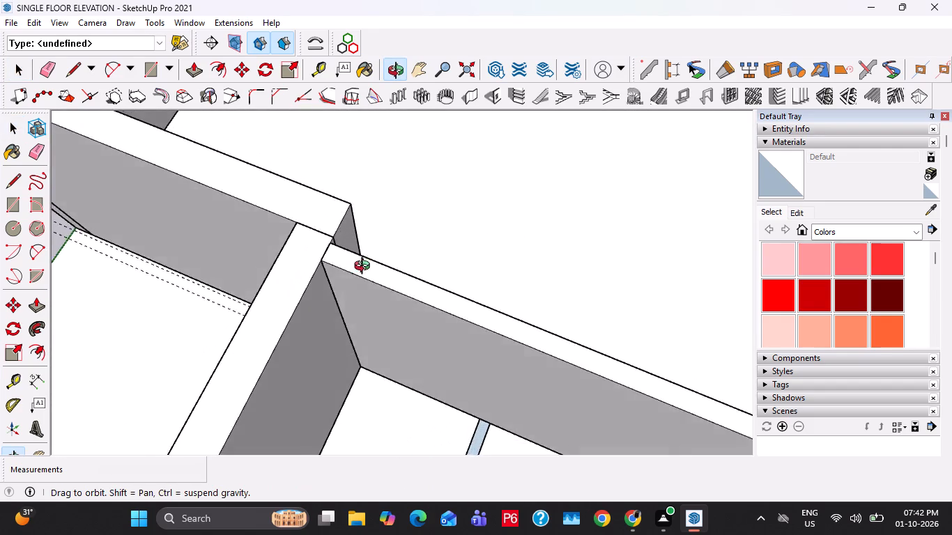
middle_click_drag(365, 267, 344, 284)
scroll(326, 284, "down", 6)
middle_click_drag(310, 343, 249, 256, "shift")
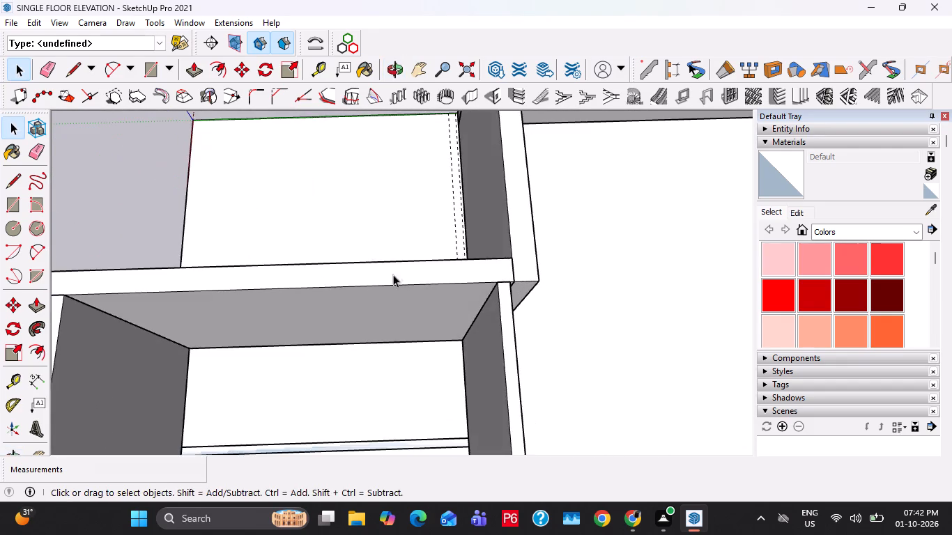
middle_click_drag(392, 275, 269, 244)
middle_click(371, 287)
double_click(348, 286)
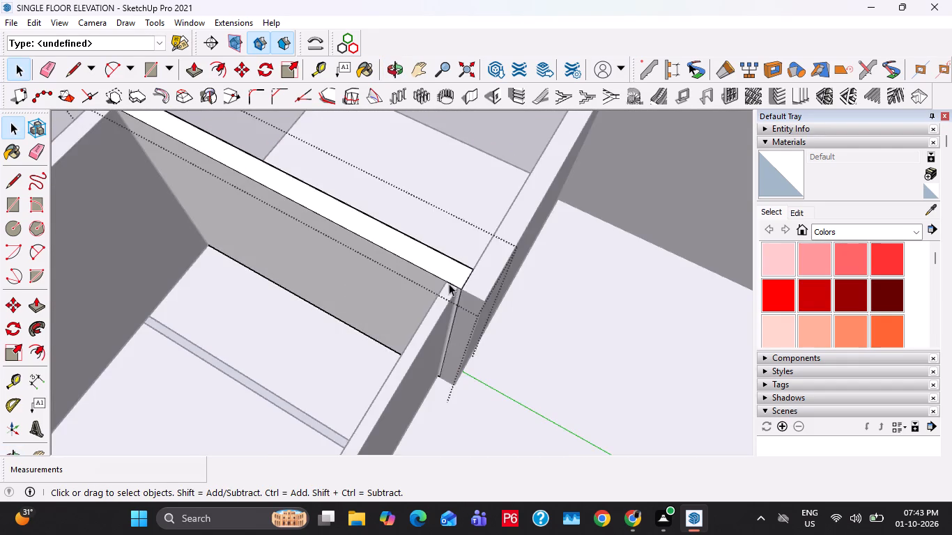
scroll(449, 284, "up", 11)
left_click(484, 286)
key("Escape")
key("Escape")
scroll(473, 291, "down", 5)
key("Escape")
Move the partition wall 10 1/2" toward the rear, aligning its top corner with the rear corner of the 9" wall beside the porch.
left_click(417, 355)
key("m")
left_click(454, 296)
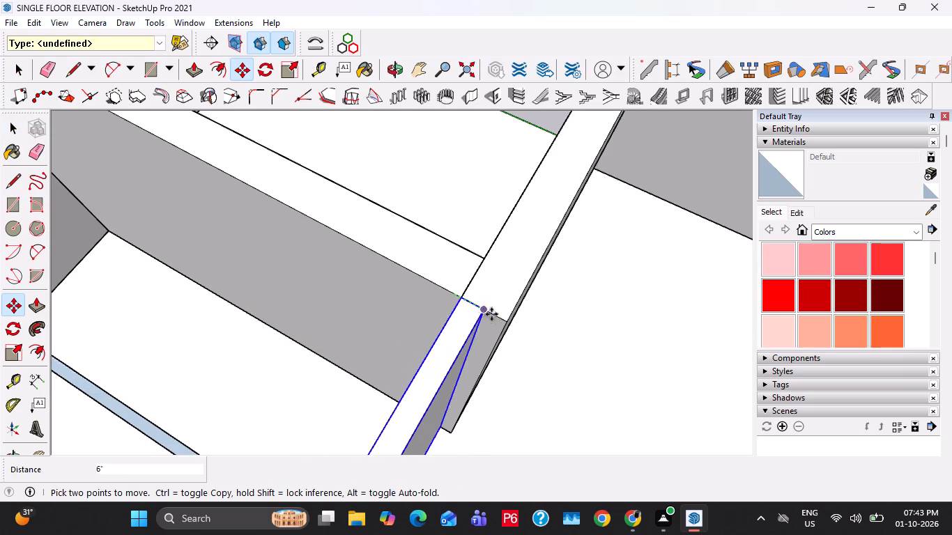
key("space")
scroll(466, 314, "up", 1)
key("m")
left_click(452, 295)
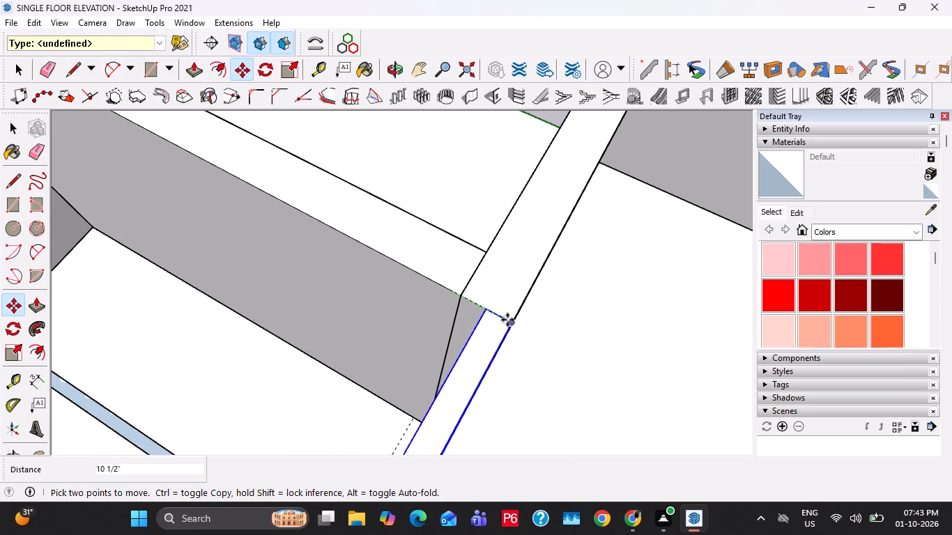
left_click(507, 320)
key("space")
scroll(442, 288, "down", 8)
left_click(572, 370)
Push/Pull the cross-wall strip in the staircase-side room up to the top of the surrounding walls.
scroll(535, 350, "down", 7)
middle_click_drag(533, 362, 479, 235, "shift")
scroll(306, 257, "up", 3)
key("p")
left_click(369, 248)
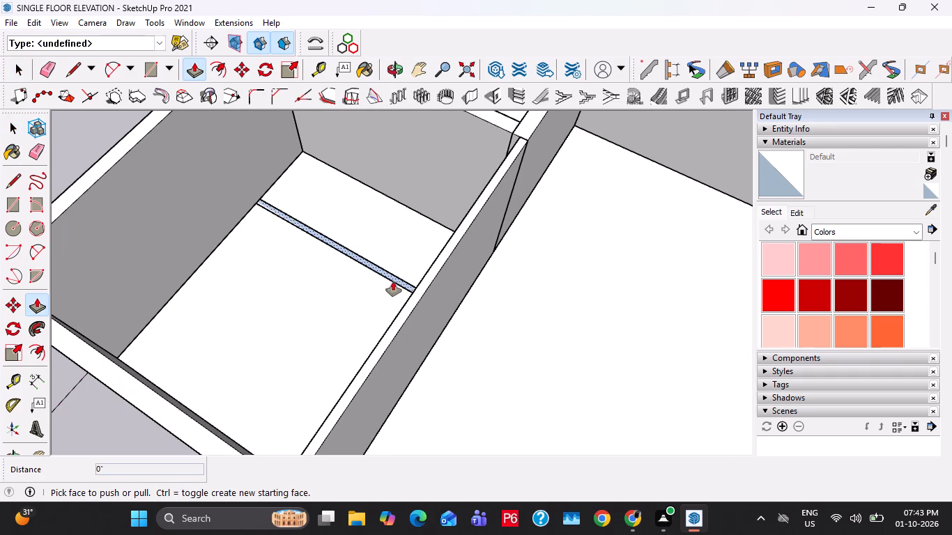
left_click(393, 281)
left_click(446, 254)
key("space")
Push/Pull the end face of the raised cross wall 10 1/2" to meet the long partition wall.
key("p")
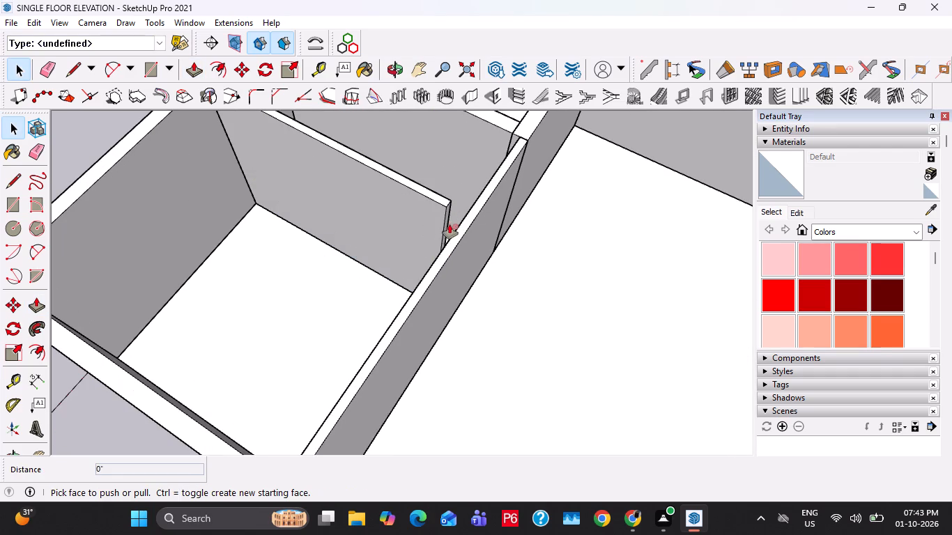
left_click(450, 224)
left_click(445, 226)
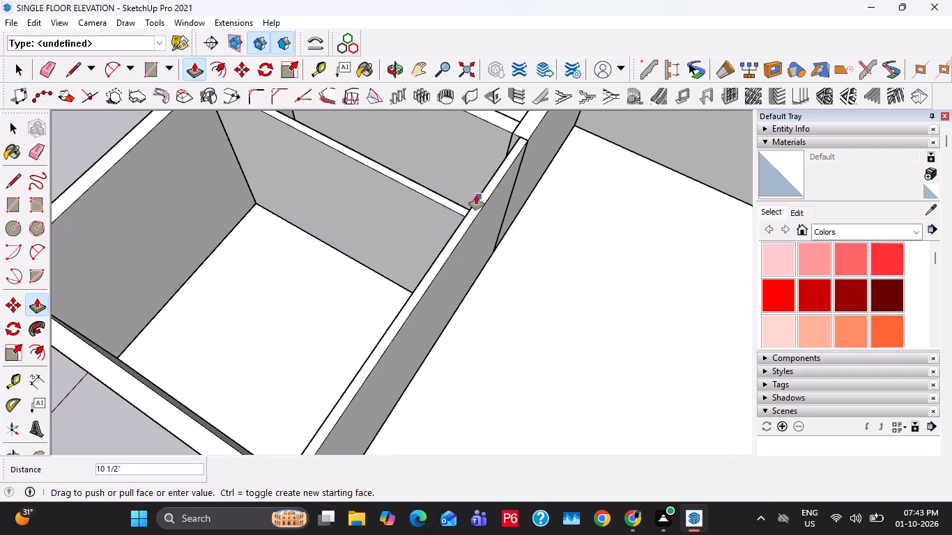
left_click(476, 195)
key("space")
key("Escape")
Select the whole extended cross wall and make it a group.
triple_click(438, 210)
left_click(437, 212)
right_click(437, 212)
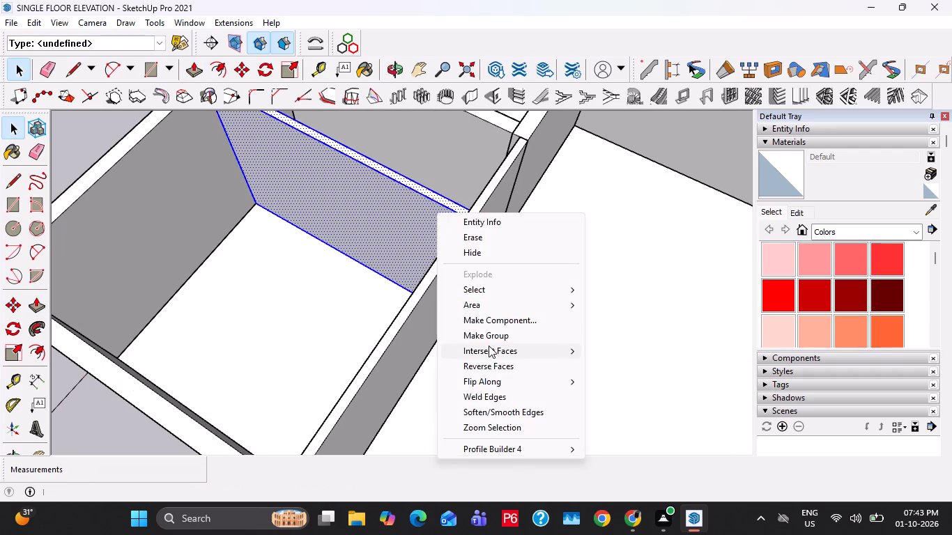
left_click(491, 338)
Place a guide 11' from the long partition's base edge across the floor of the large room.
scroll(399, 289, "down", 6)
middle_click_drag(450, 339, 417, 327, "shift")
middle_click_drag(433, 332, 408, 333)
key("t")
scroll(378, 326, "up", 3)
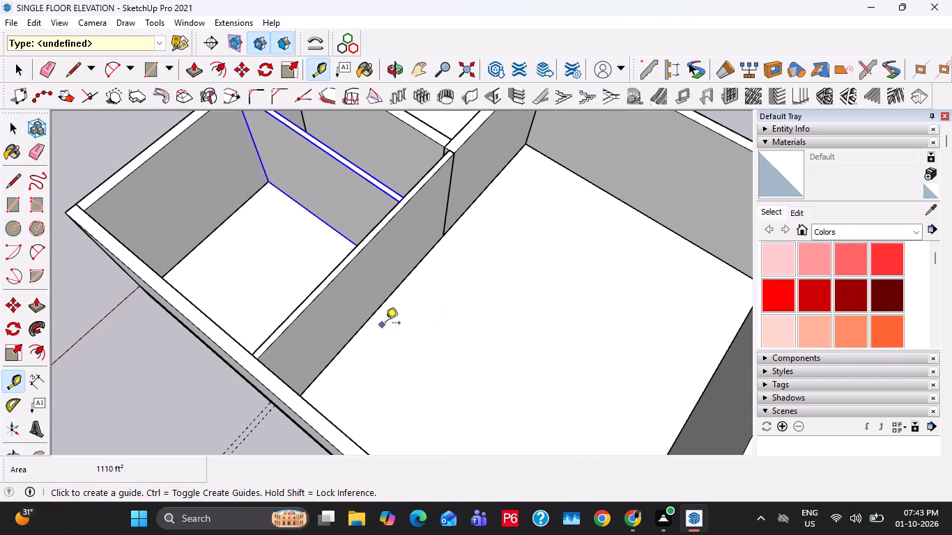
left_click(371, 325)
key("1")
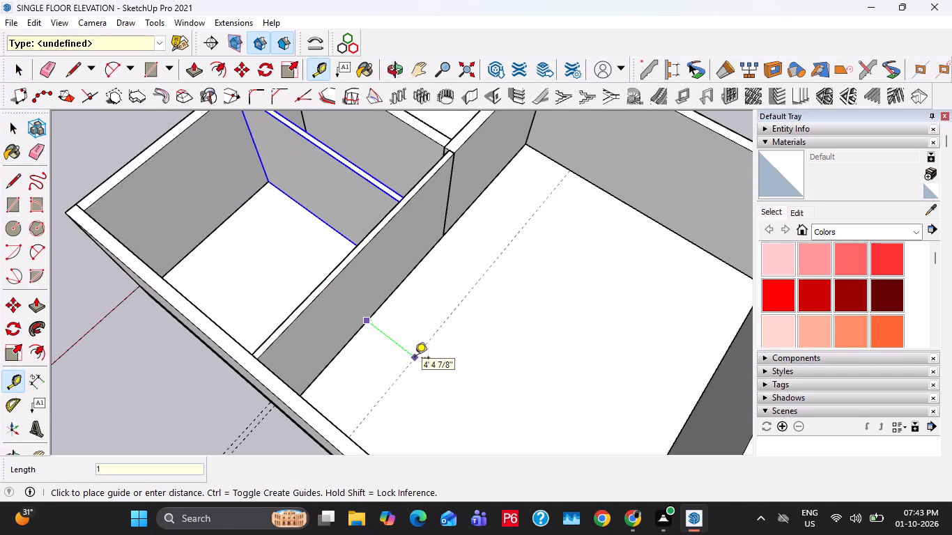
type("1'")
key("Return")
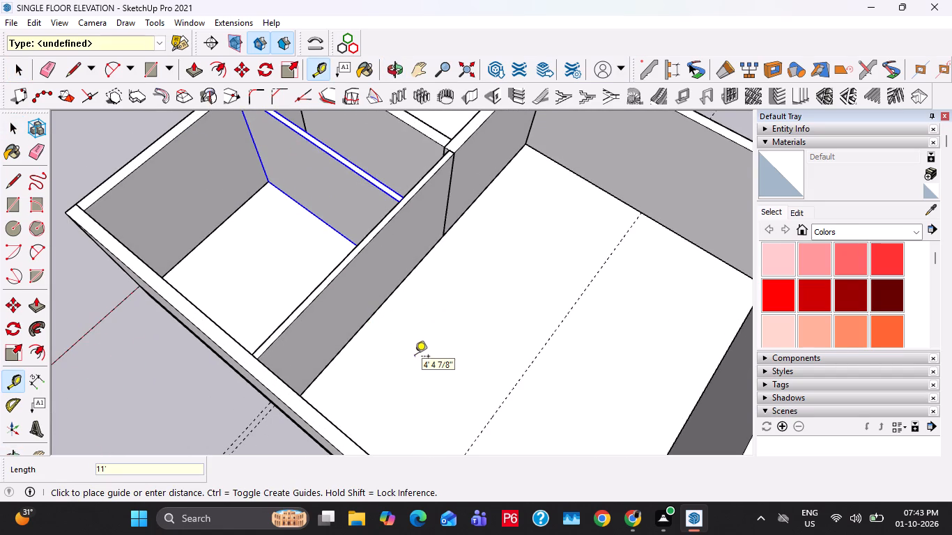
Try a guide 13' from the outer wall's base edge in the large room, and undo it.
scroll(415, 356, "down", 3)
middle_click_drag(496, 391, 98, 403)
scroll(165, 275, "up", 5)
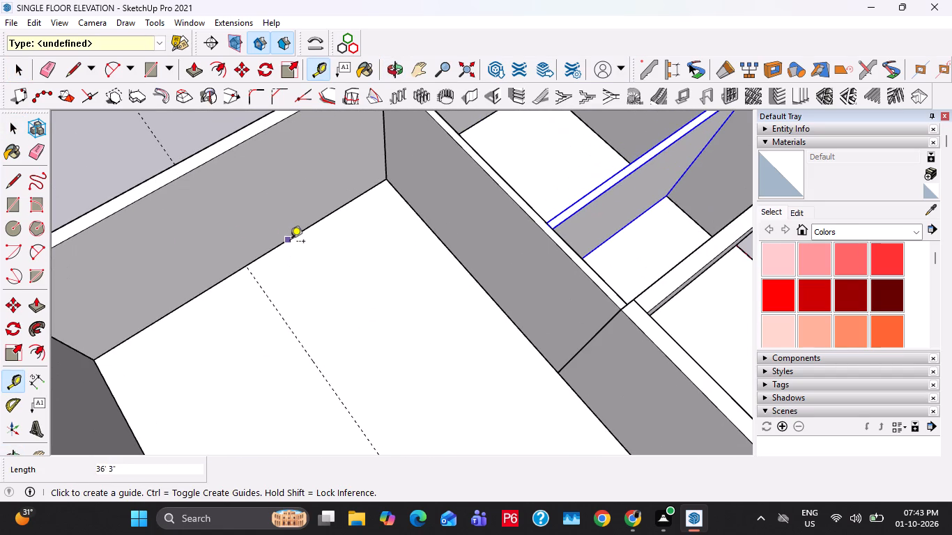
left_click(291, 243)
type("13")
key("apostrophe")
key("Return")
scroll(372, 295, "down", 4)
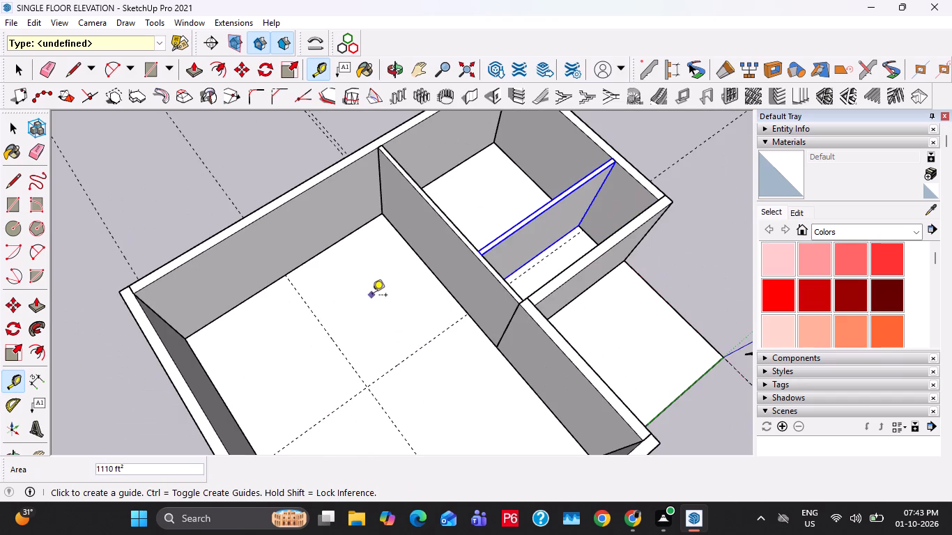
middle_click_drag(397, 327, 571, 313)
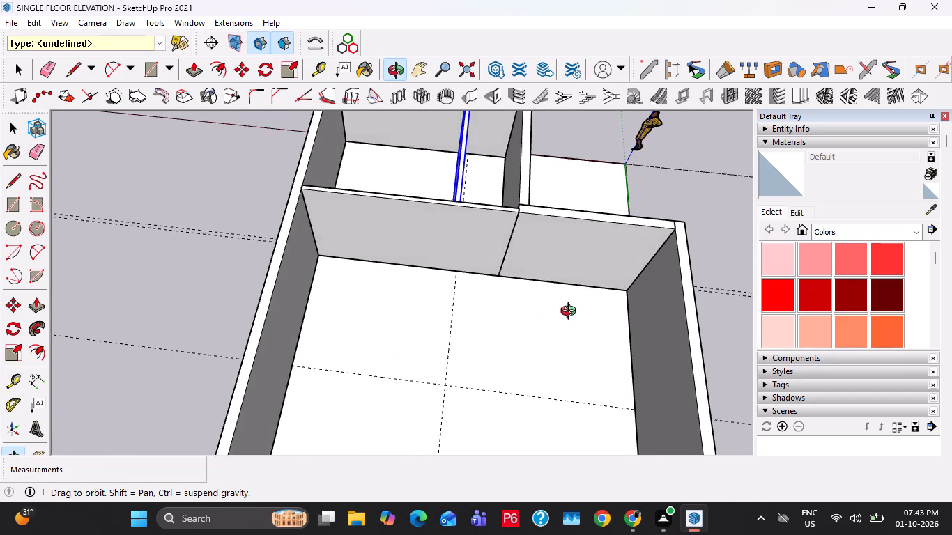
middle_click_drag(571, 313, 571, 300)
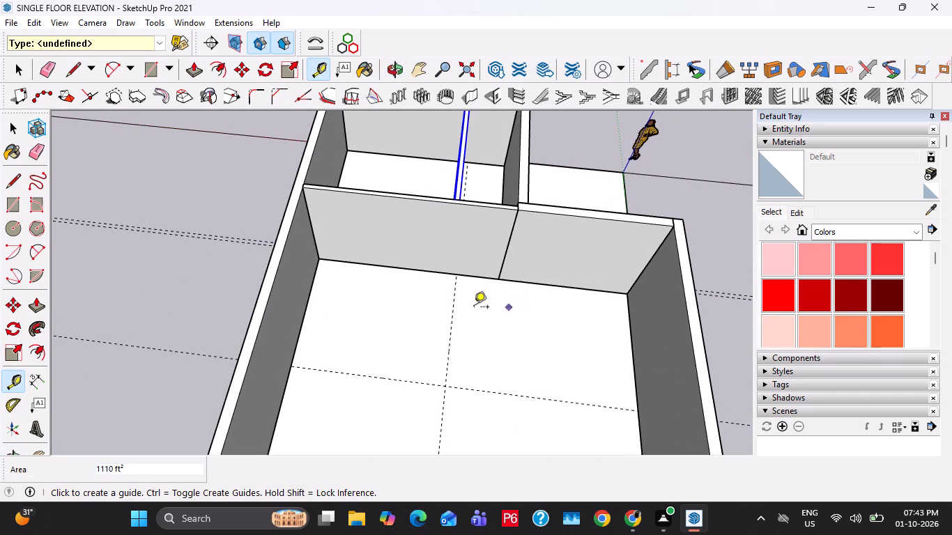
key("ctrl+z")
Place guides in the large room 13' from the long partition's base and 11' from the adjoining outer wall's base.
left_click(417, 268)
type("13")
key("apostrophe")
key("Return")
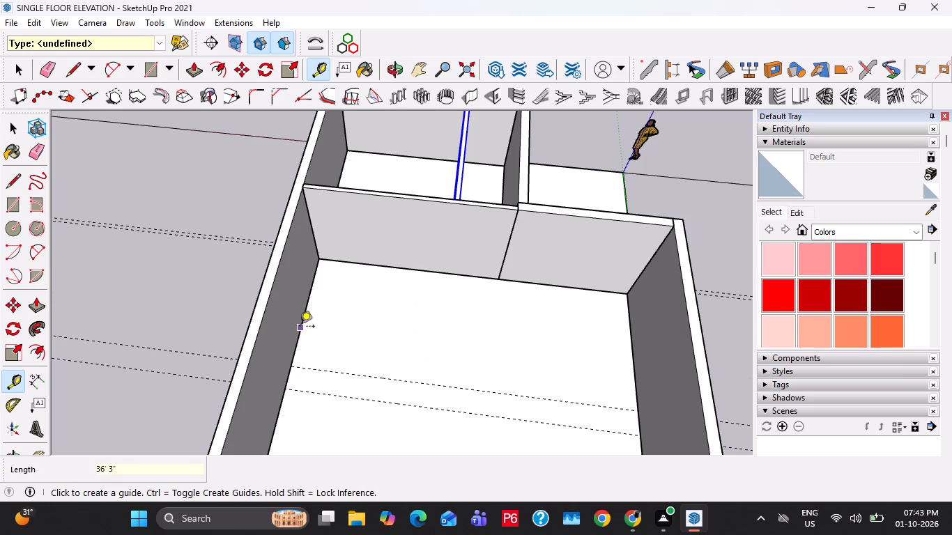
left_click_drag(300, 327, 312, 332)
key("1")
type("1'")
key("Return")
key("space")
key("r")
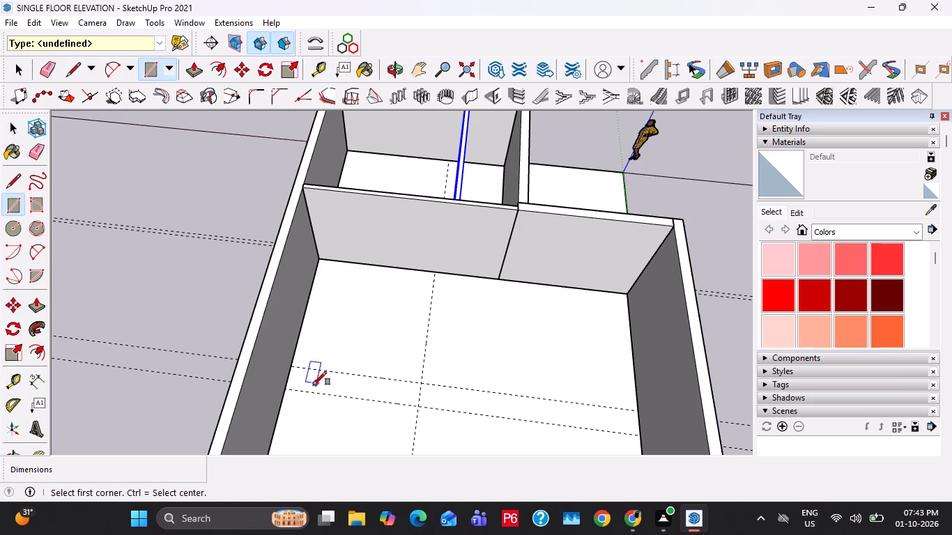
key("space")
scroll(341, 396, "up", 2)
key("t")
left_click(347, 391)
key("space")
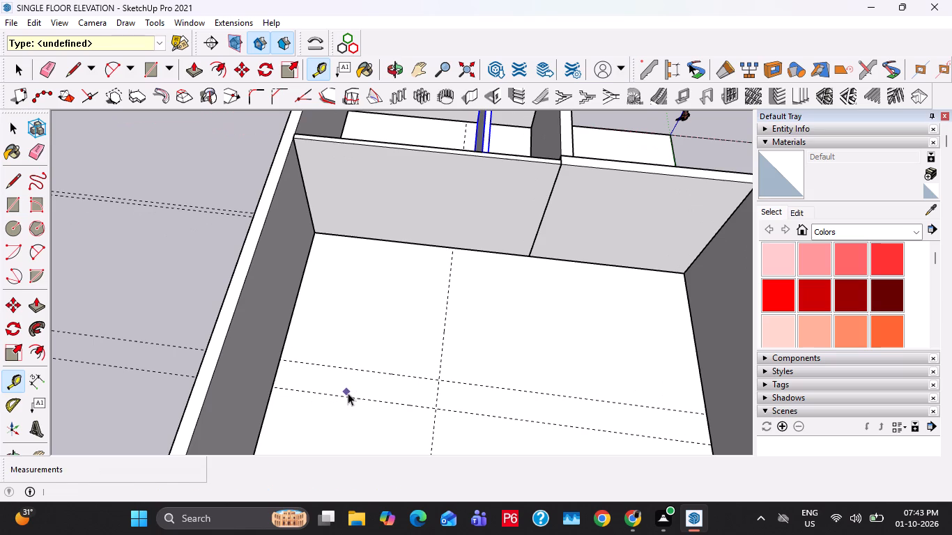
Offset a second guide 4.5" beyond both the 13' guide and the 11' guide to mark the partition thickness.
key("t")
left_click(351, 401)
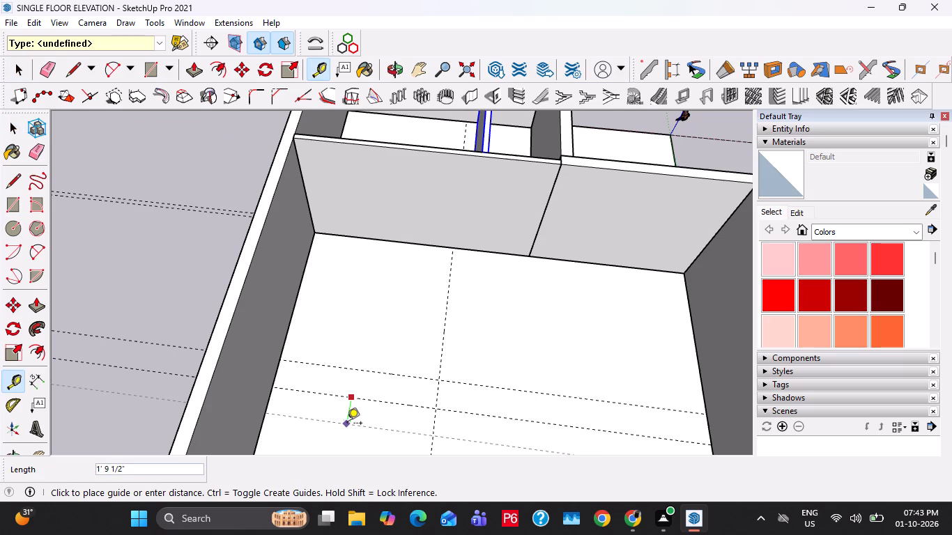
type("4.5\"")
key("Return")
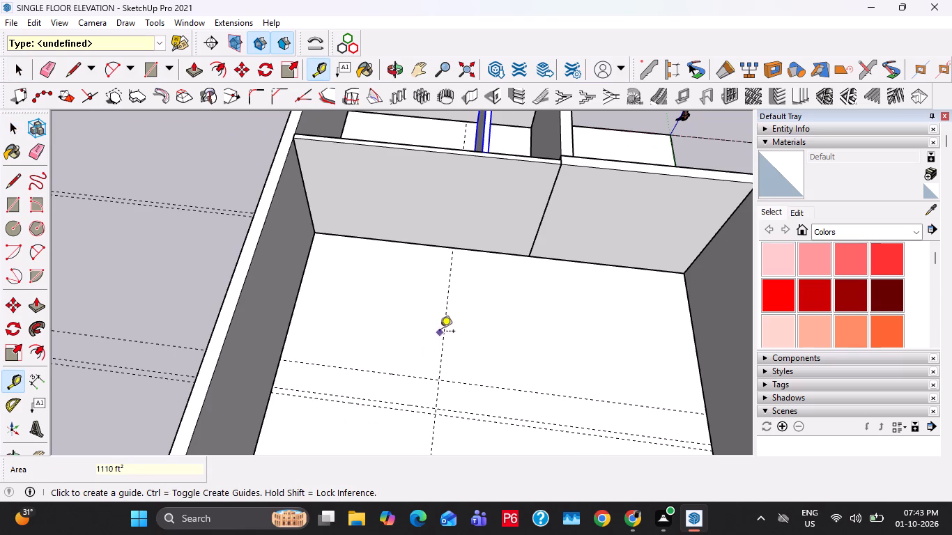
left_click(443, 336)
type("4.5\"")
key("Return")
key("space")
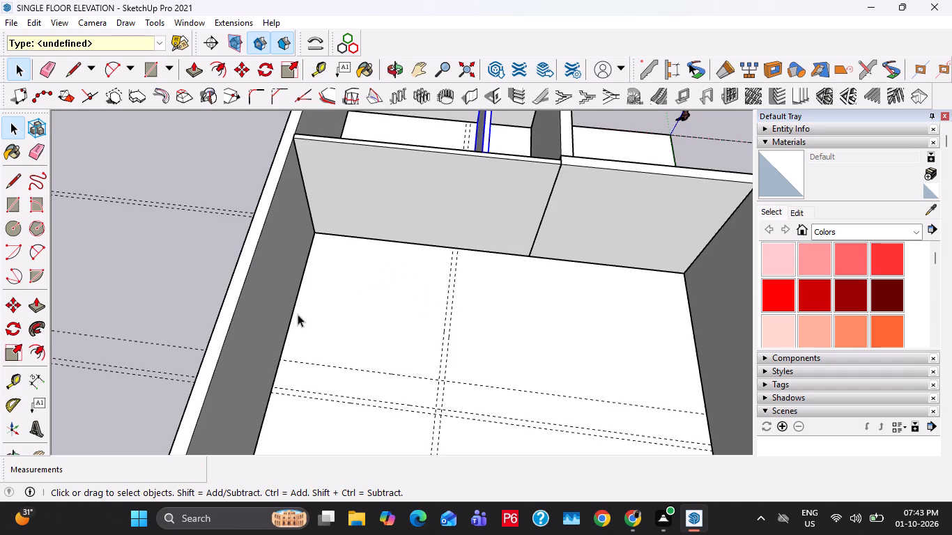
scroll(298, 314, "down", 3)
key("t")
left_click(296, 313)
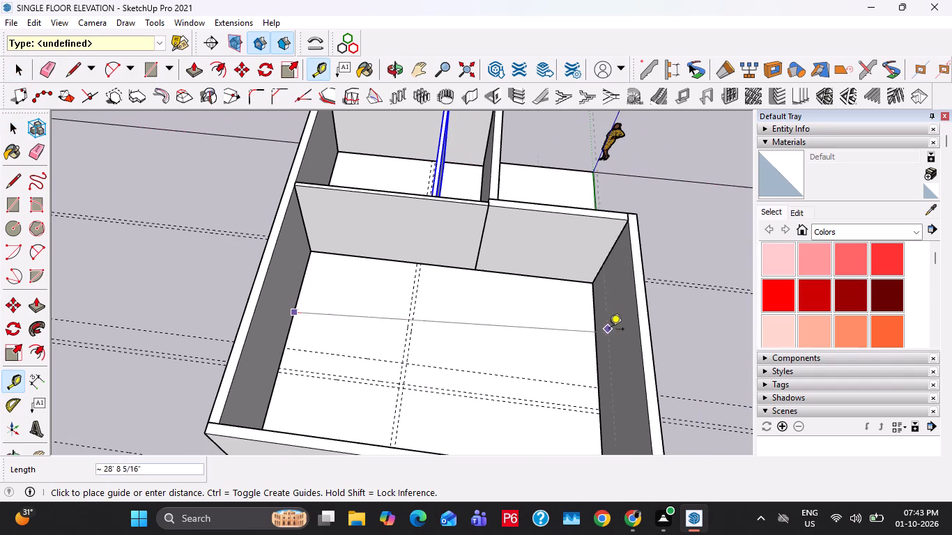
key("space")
Draw a 4 1/2" by 11' 4 1/2" rectangle between the 13' guides, from the outer wall to the guide crossing.
scroll(327, 368, "down", 1)
scroll(327, 368, "up", 3)
key("r")
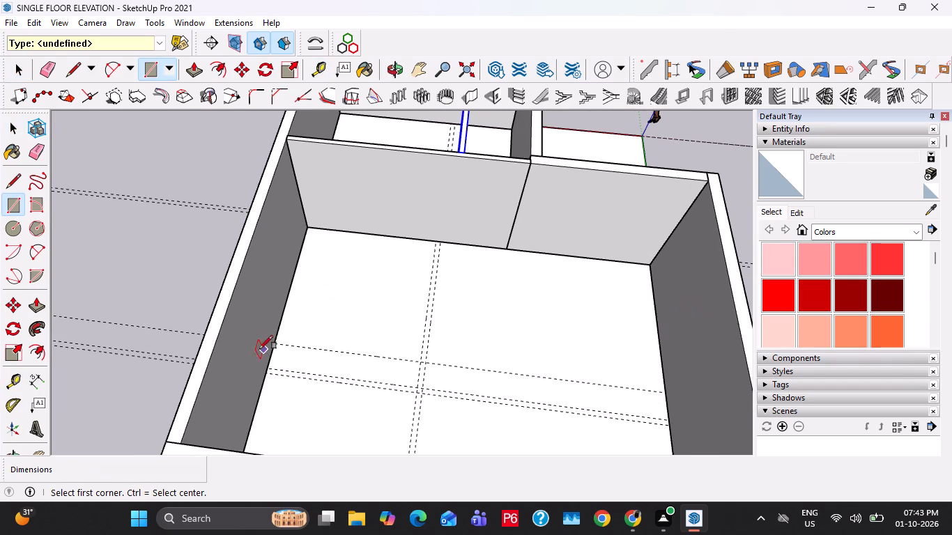
left_click(268, 368)
left_click(424, 394)
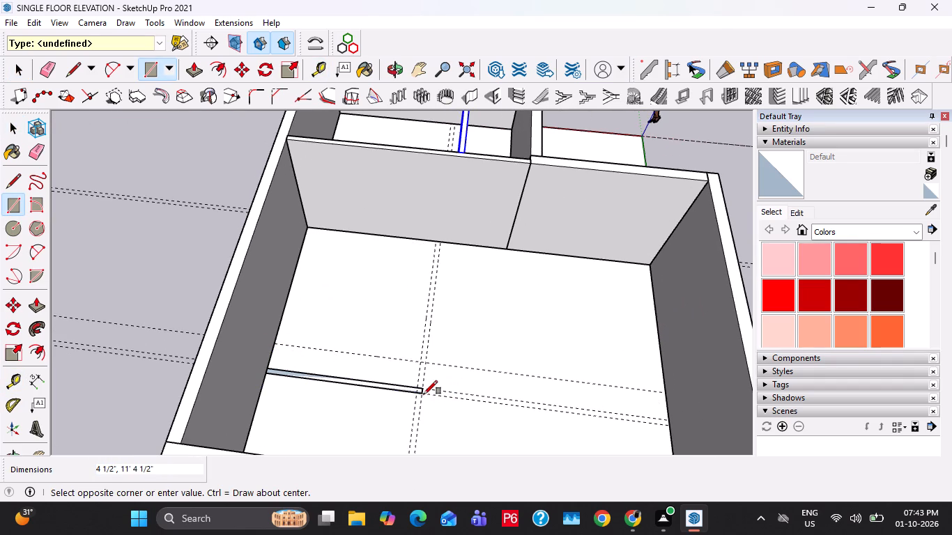
key("space")
Push/Pull the new 4 1/2" strip up to the top of the outer wall.
key("p")
left_click(401, 391)
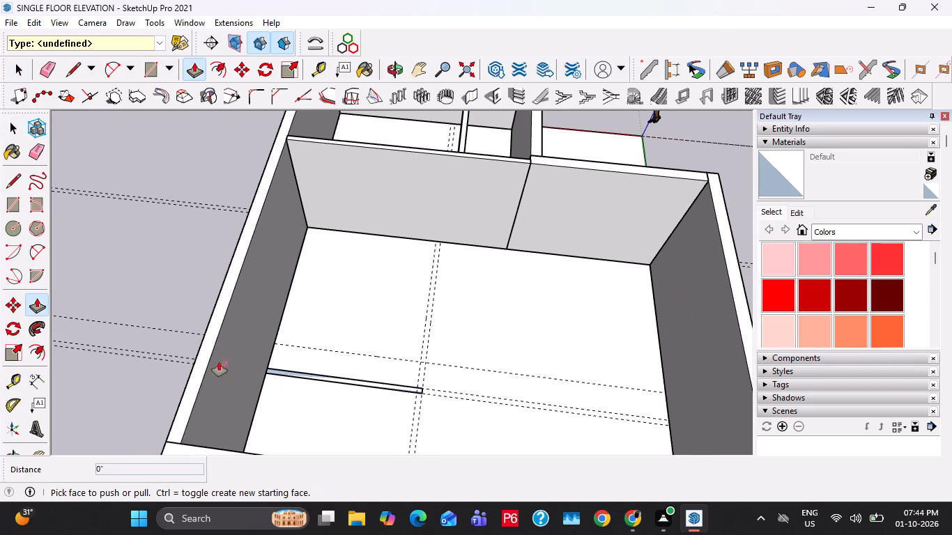
left_click(277, 373)
left_click(204, 366)
key("space")
Select the whole new partition wall and make it a group.
triple_click(341, 320)
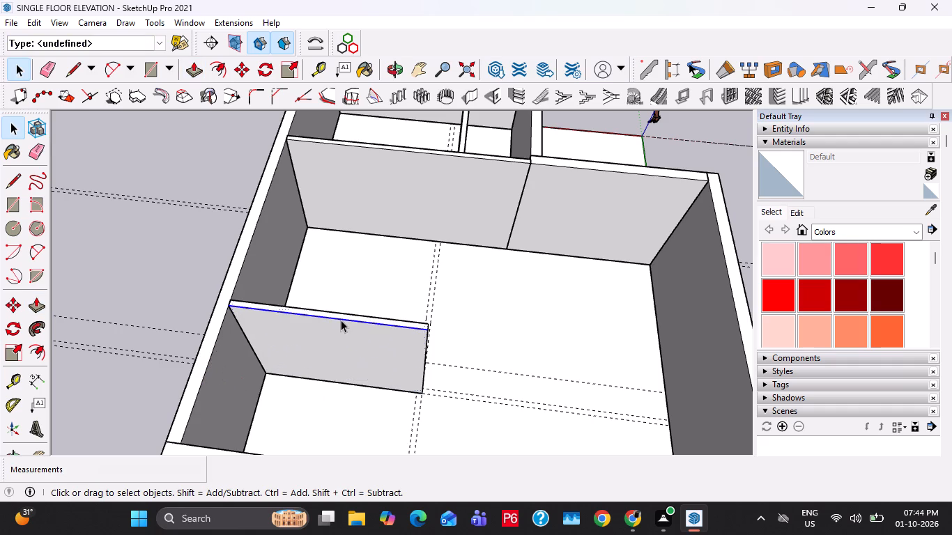
right_click(341, 319)
left_click(407, 199)
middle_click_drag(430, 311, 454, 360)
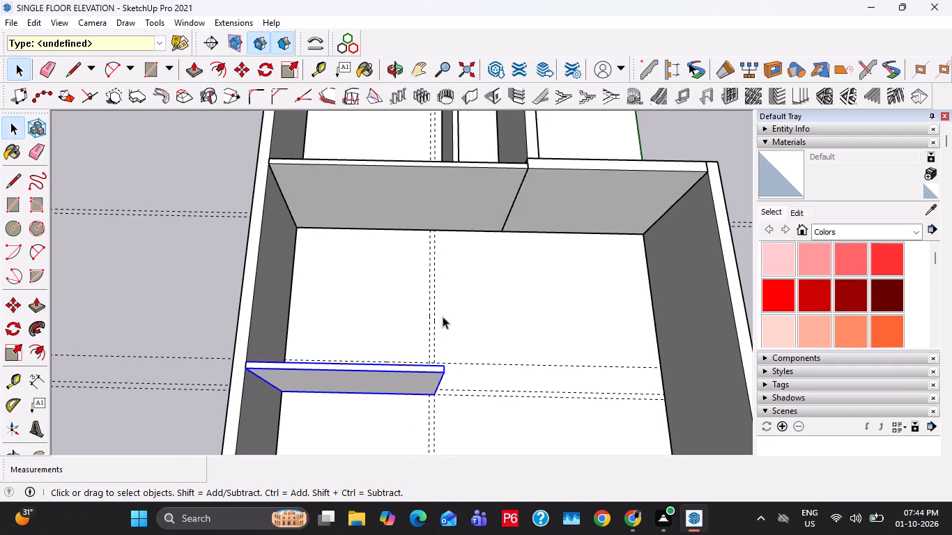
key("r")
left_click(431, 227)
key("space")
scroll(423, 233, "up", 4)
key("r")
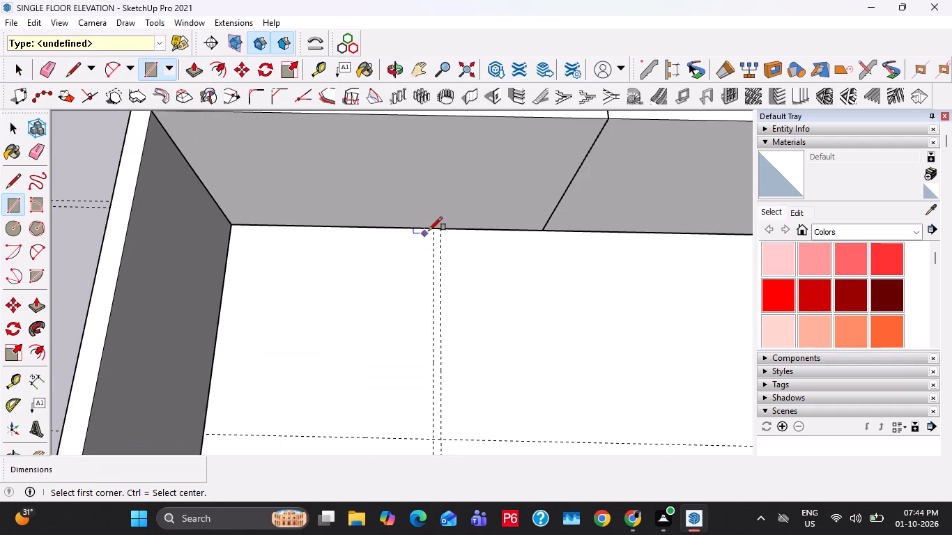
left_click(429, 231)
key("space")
Draw a rectangular wall strip between the paired 11' guides, from the long partition's base to the new partition's end.
key("r")
left_click(434, 231)
middle_click_drag(502, 304, 313, 313)
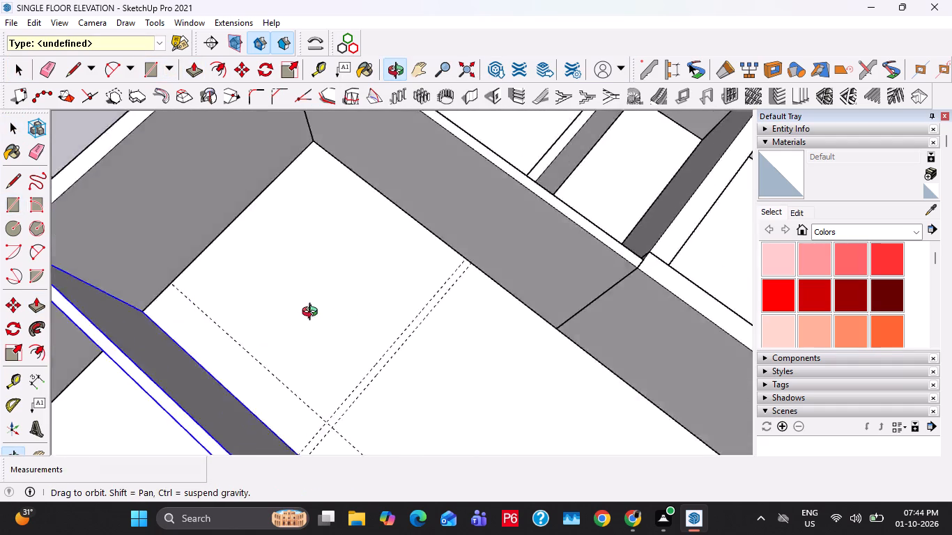
middle_click_drag(313, 313, 279, 315)
scroll(282, 396, "up", 3)
left_click(246, 421)
key("space")
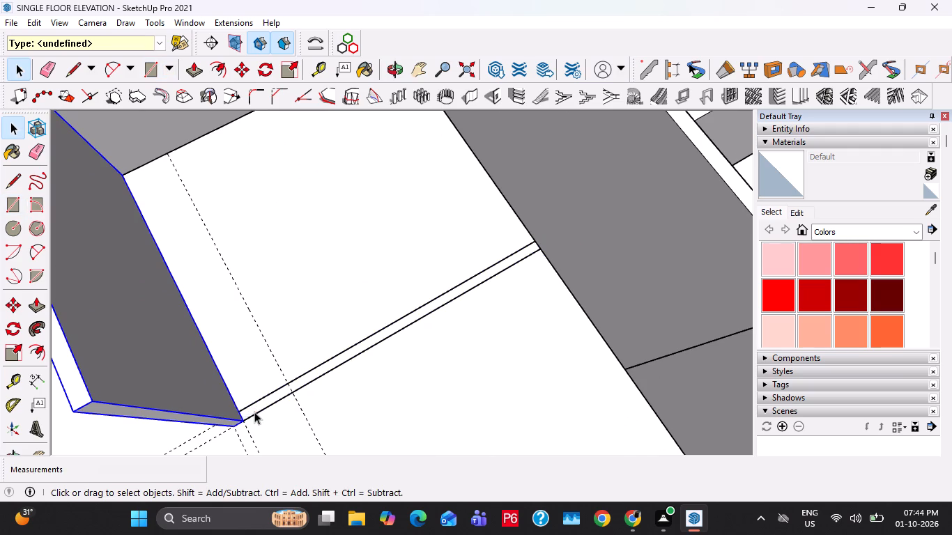
Push/Pull the second wall strip up 10', level with the top of the surrounding walls.
key("p")
left_click(254, 410)
scroll(259, 389, "down", 4)
left_click(506, 256)
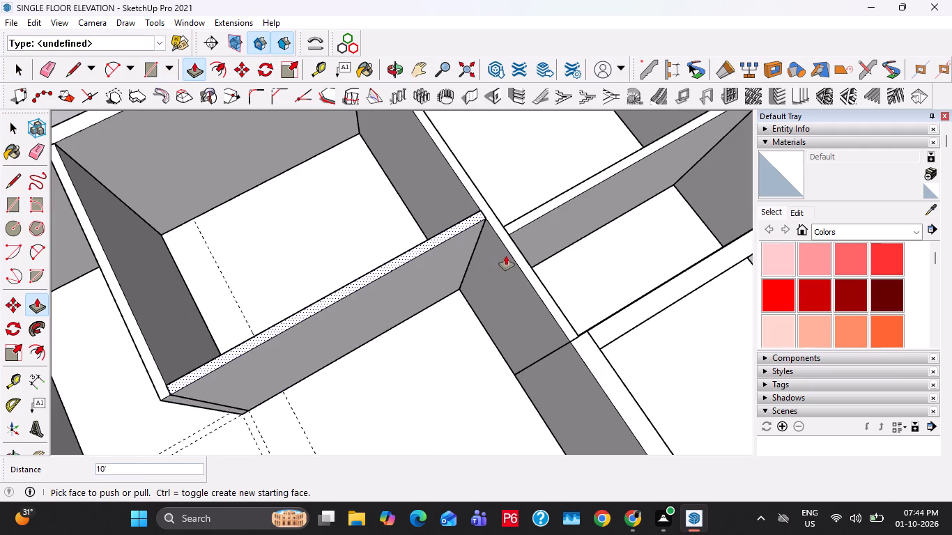
scroll(482, 254, "up", 4)
scroll(484, 246, "down", 1)
middle_click_drag(482, 242, 340, 170)
scroll(398, 180, "up", 1)
left_click(445, 176)
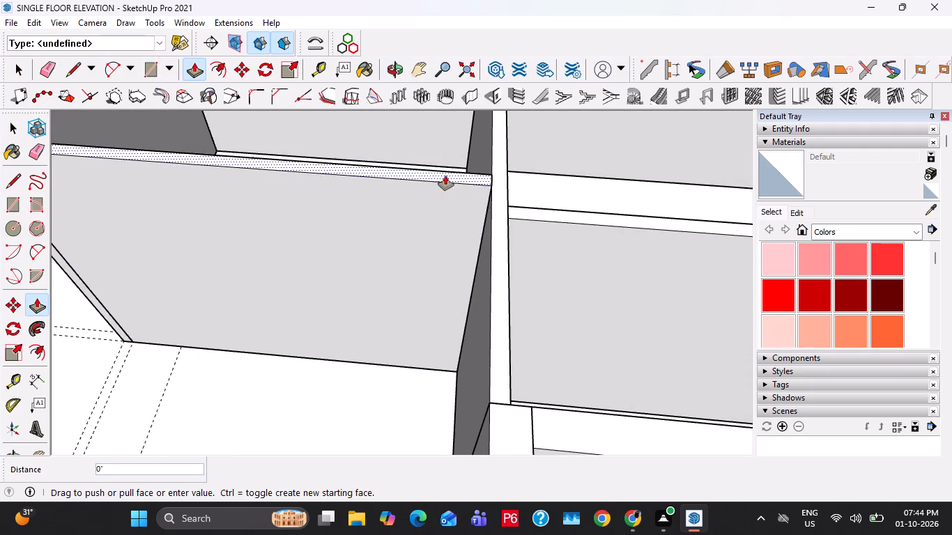
left_click(491, 228)
key("space")
Select the whole second partition wall and make it a group.
triple_click(445, 225)
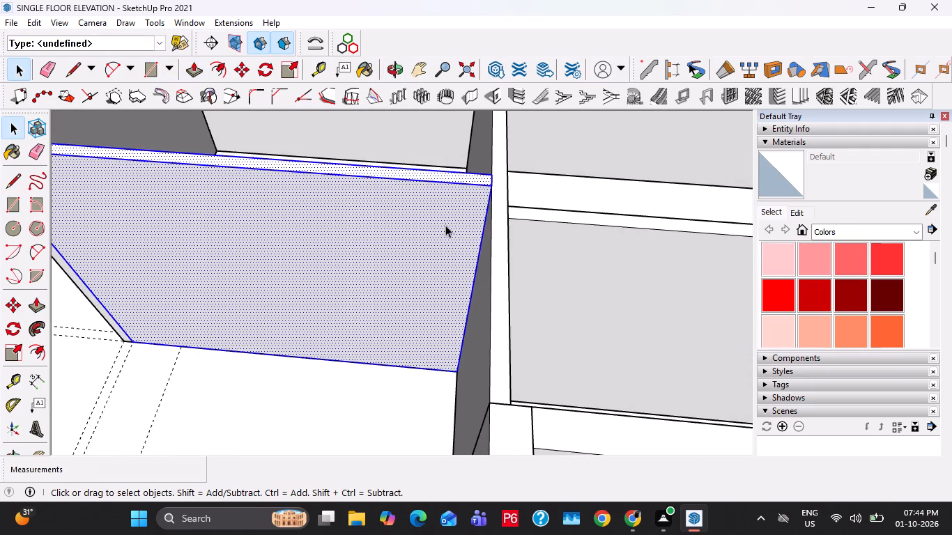
right_click(445, 225)
left_click(509, 350)
Delete all guides from the model.
scroll(509, 348, "down", 8)
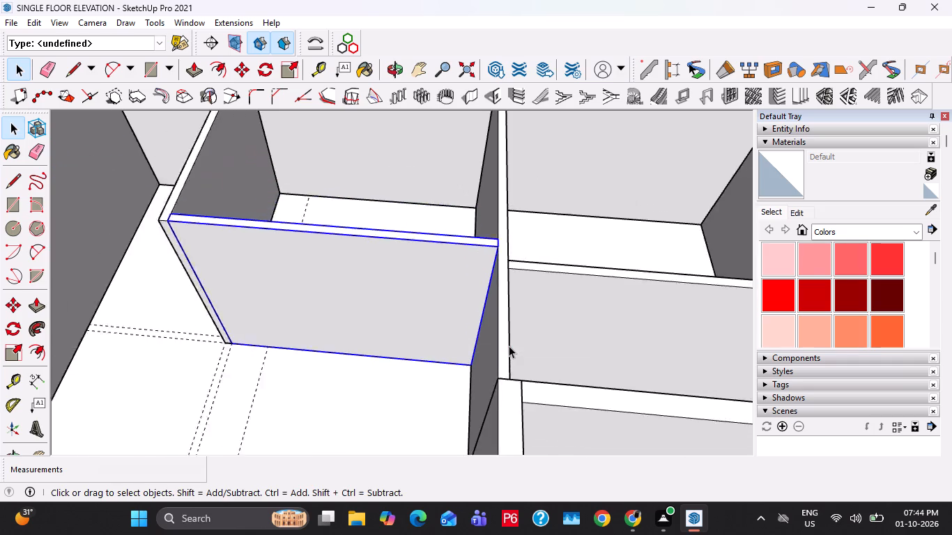
scroll(509, 346, "down", 12)
left_click(43, 21)
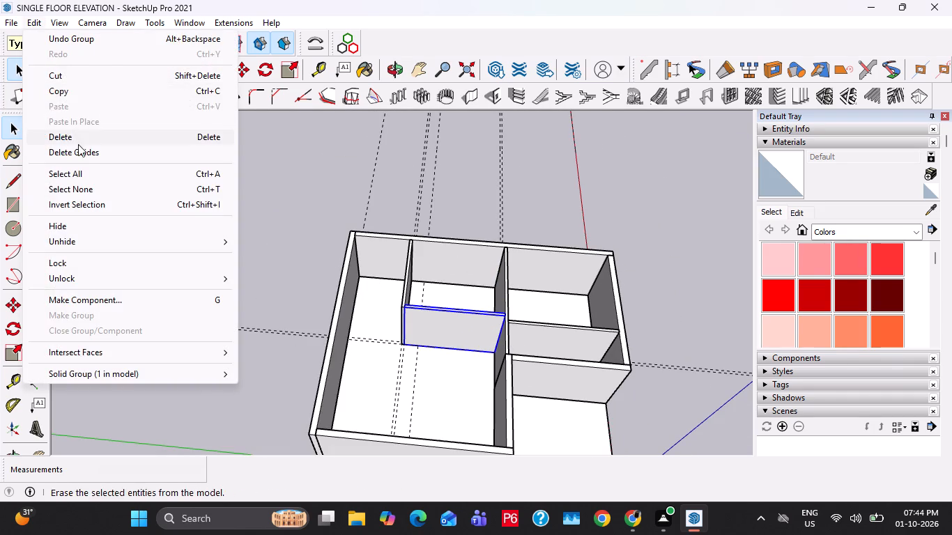
left_click(80, 151)
Measure the clear width between the outer wall's base and the new partition beside the enclosed room.
middle_click_drag(340, 263, 356, 289)
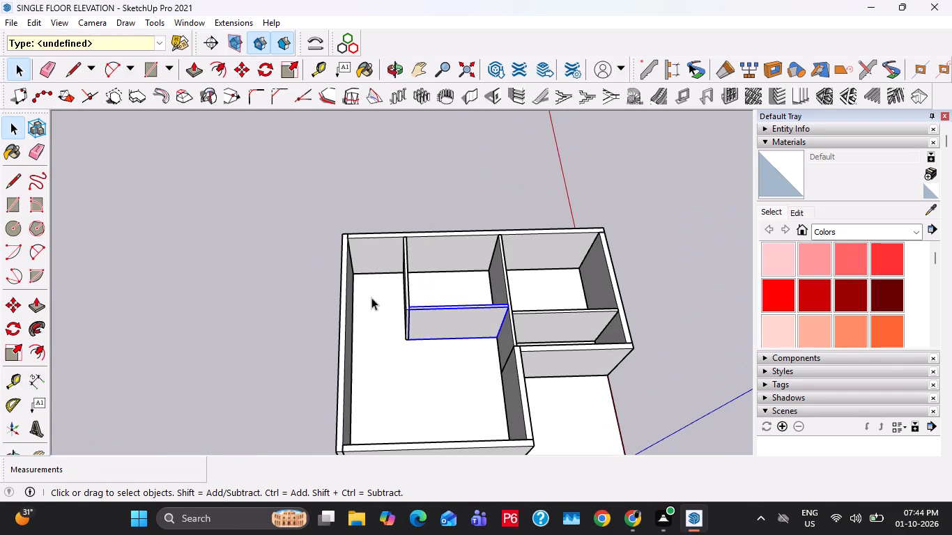
scroll(371, 297, "up", 8)
key("y")
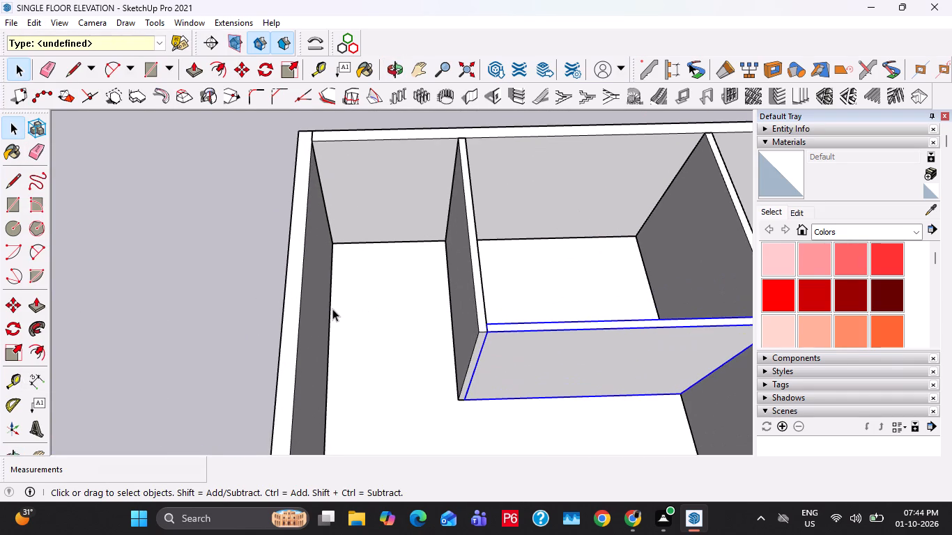
key("t")
left_click(331, 304)
left_click(447, 300)
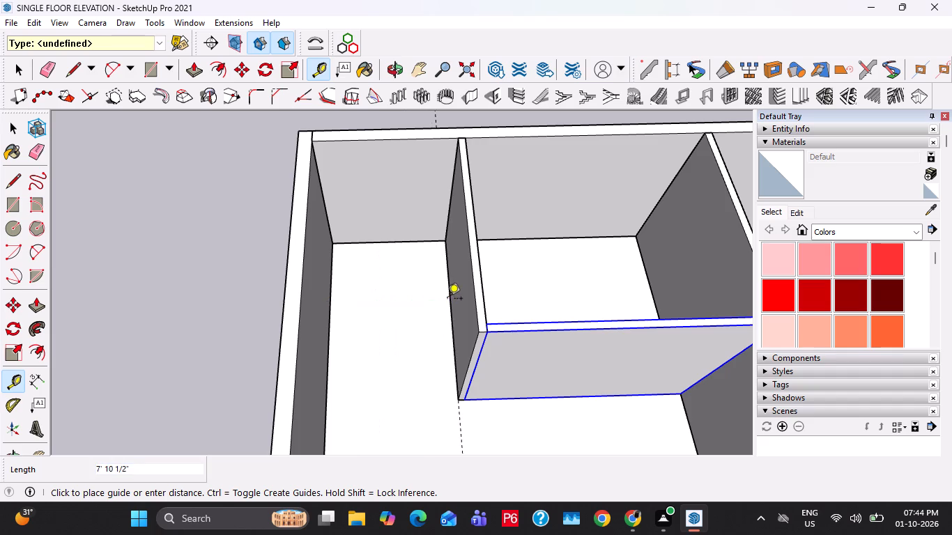
Measure the plinth's full length along the front of the house.
scroll(385, 277, "down", 12)
middle_click_drag(393, 332, 376, 264)
scroll(592, 384, "up", 2)
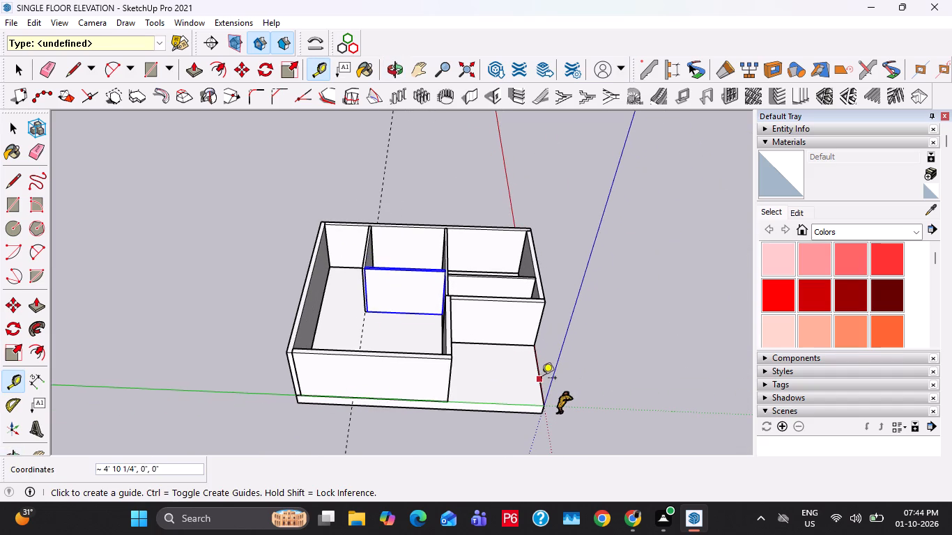
left_click(542, 379)
middle_click_drag(361, 398, 432, 389)
scroll(333, 422, "up", 3)
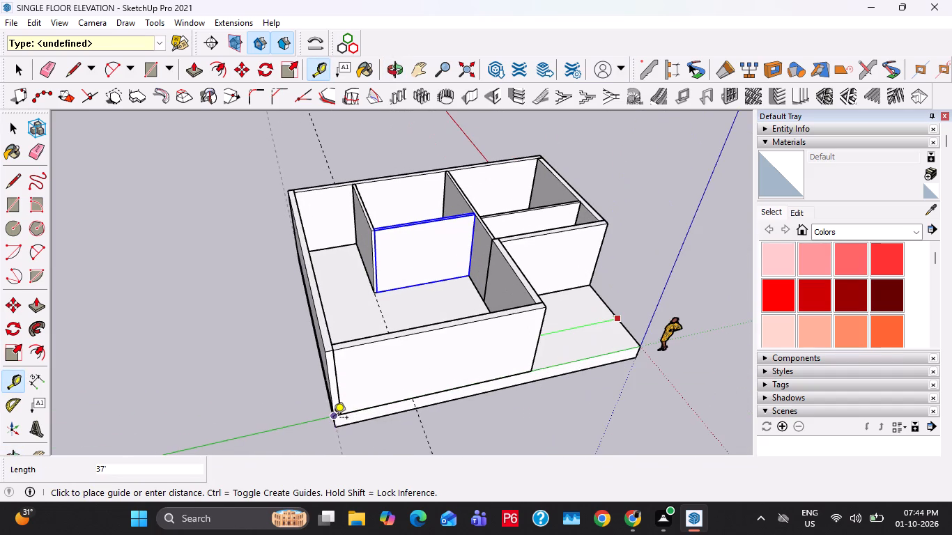
key("space")
key("space")
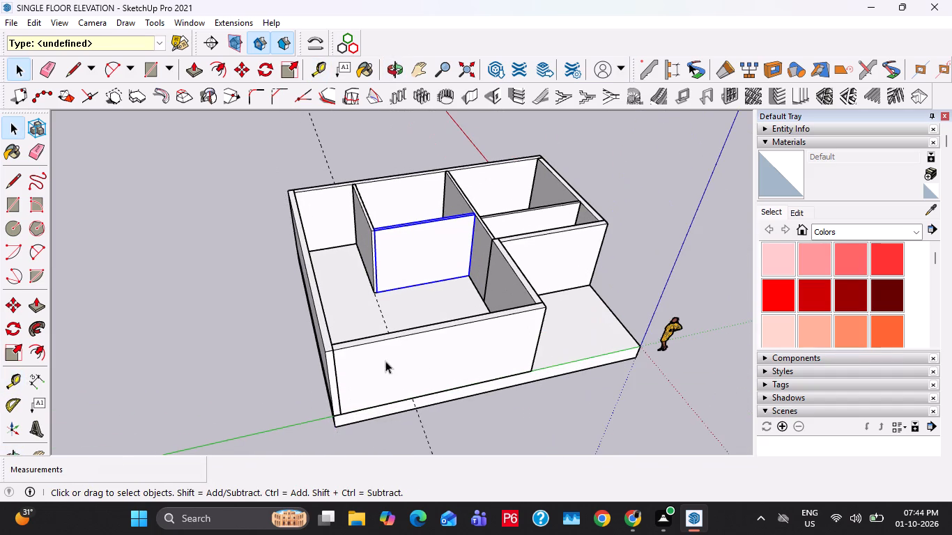
key("space")
Move the partition facing the long outer wall 2' away from that wall, widening the side room.
middle_click_drag(412, 331, 390, 440)
scroll(402, 109, "up", 1)
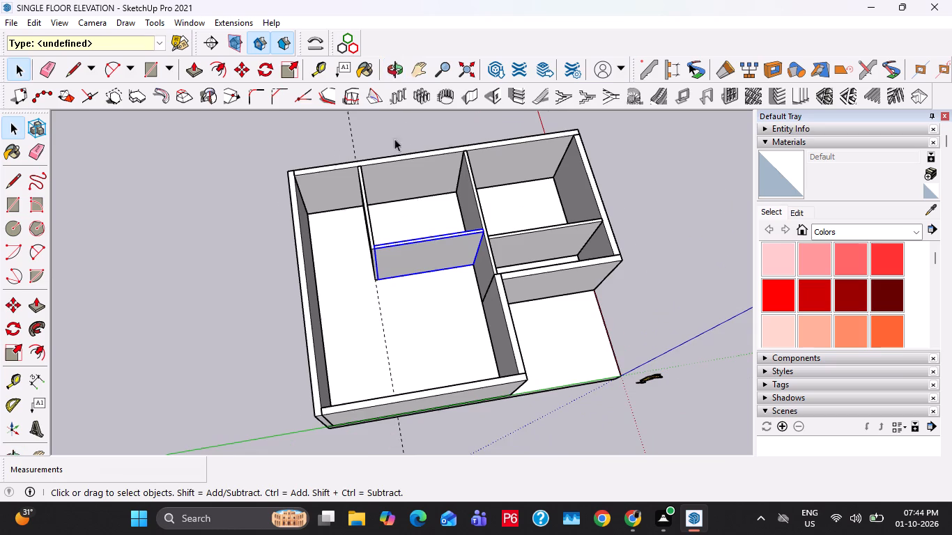
scroll(394, 139, "up", 3)
middle_click_drag(393, 235, 367, 240)
scroll(370, 228, "up", 3)
left_click(368, 231)
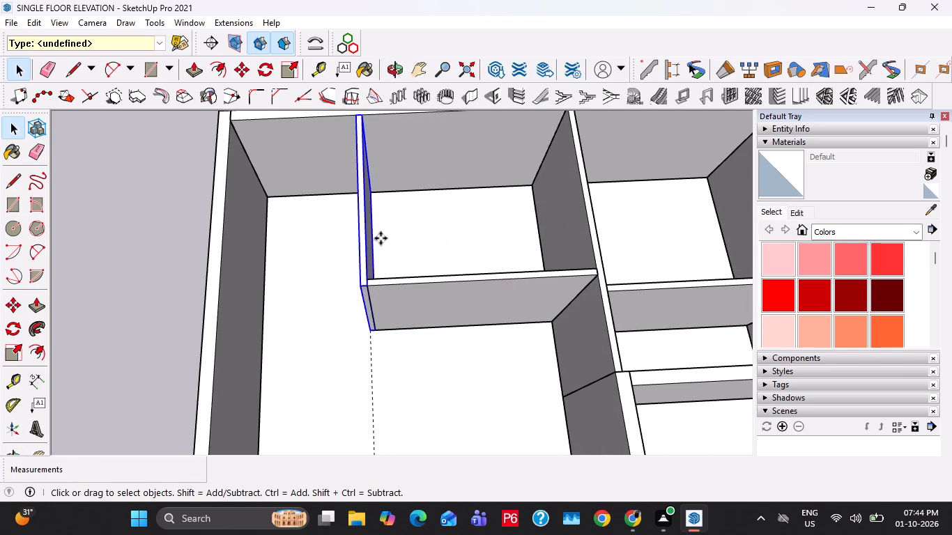
key("m")
left_click(382, 238)
type("2'")
key("Return")
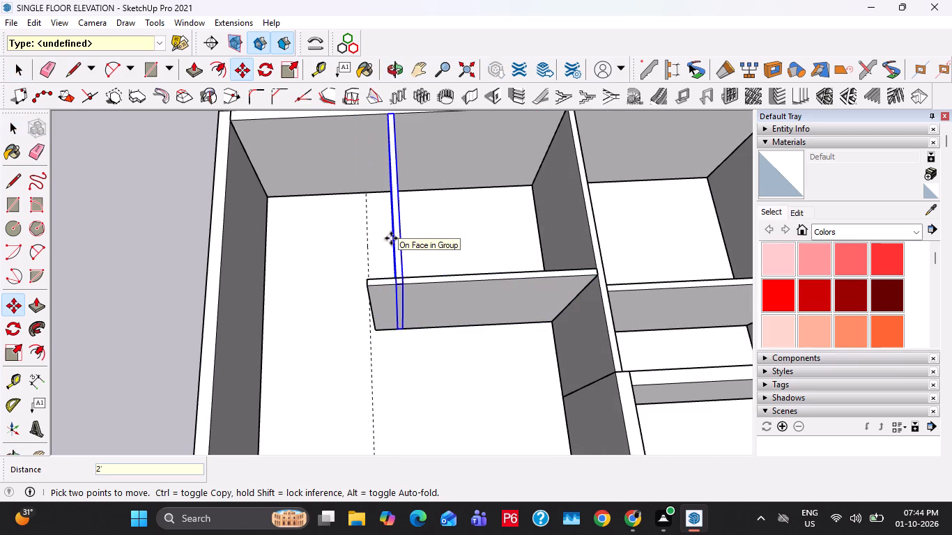
key("space")
Move the cross partition that closes the enclosed room 1' toward the large front room.
left_click(504, 315)
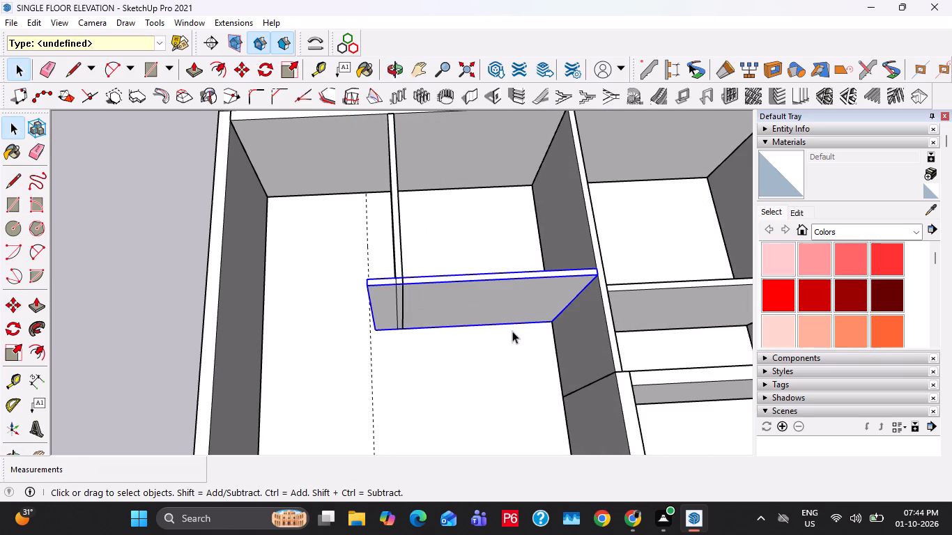
key("m")
left_click(512, 334)
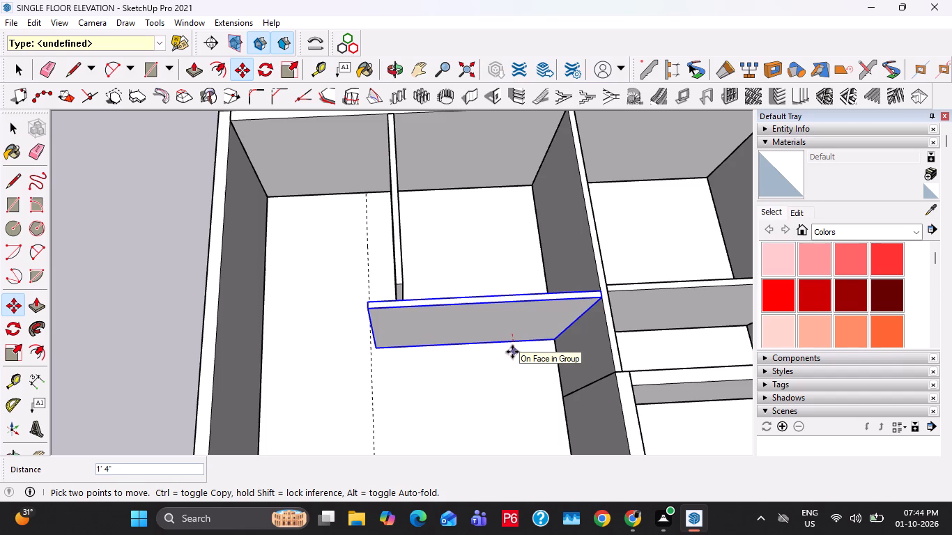
key("space")
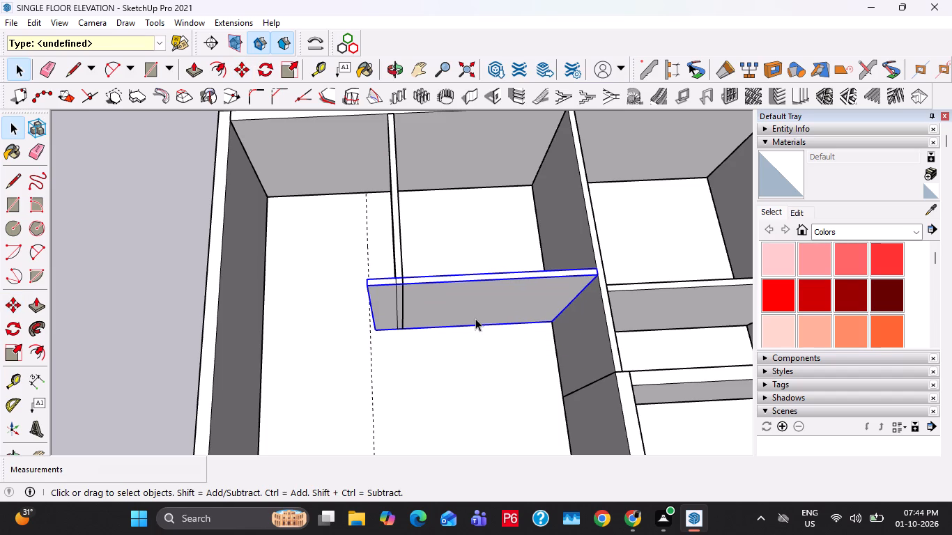
key("m")
left_click(484, 343)
type("1'")
key("Return")
key("space")
Inside the cross partition's group, Push/Pull its free end back in line with the moved side partition.
double_click(427, 329)
middle_click_drag(293, 307, 430, 265)
scroll(414, 295, "up", 3)
left_click(408, 288)
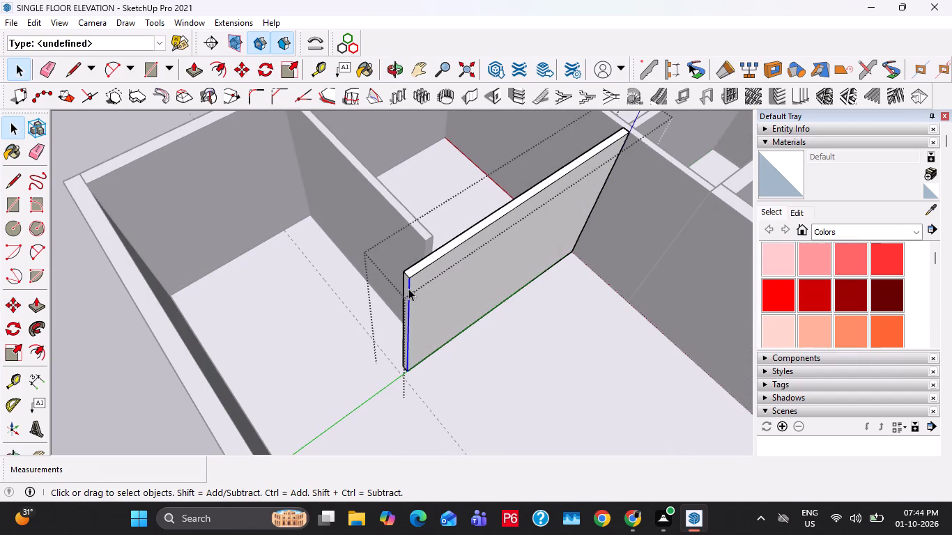
key("p")
left_click(403, 288)
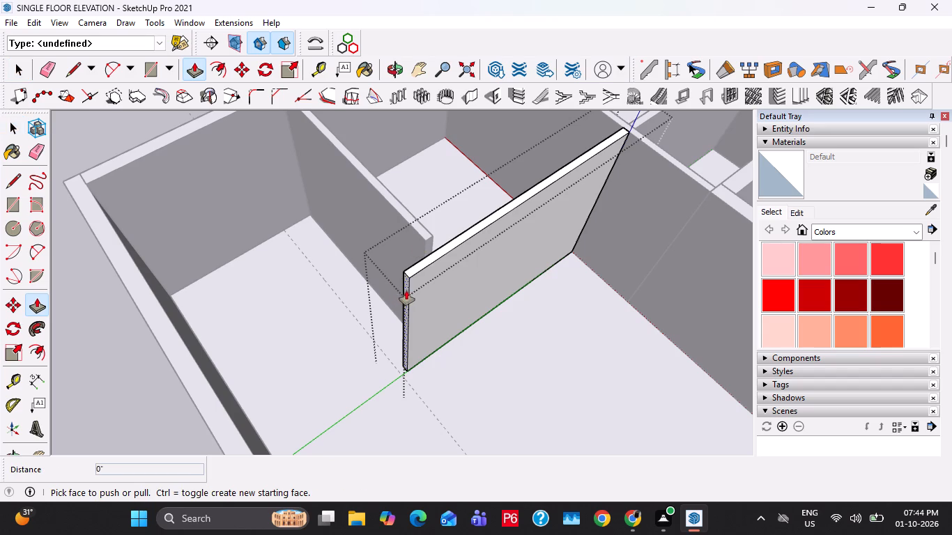
left_click(406, 290)
left_click(424, 233)
key("space")
Inside the side partition's group, Push/Pull its end face out 7 1/2" to meet the cross partition.
double_click(424, 233)
scroll(424, 240, "up", 3)
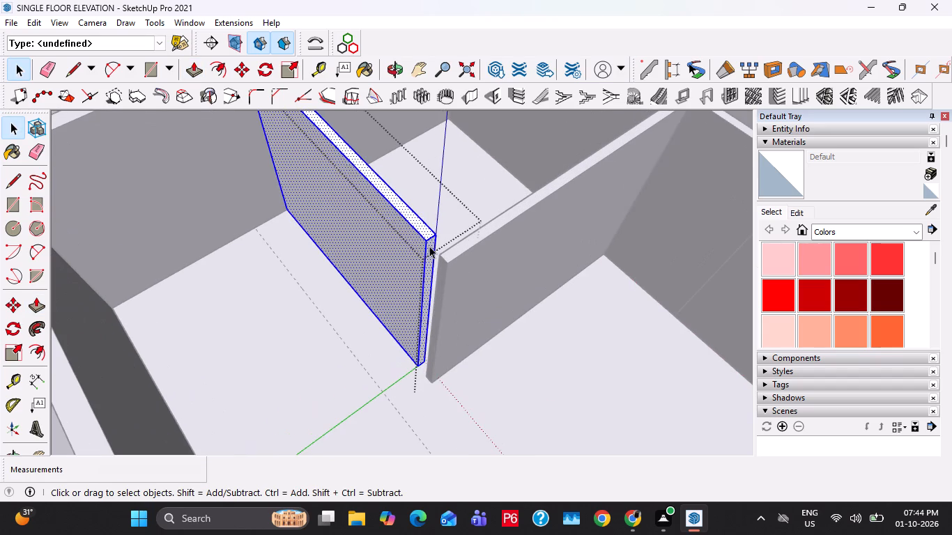
left_click(429, 246)
key("p")
left_click(429, 246)
left_click(425, 247)
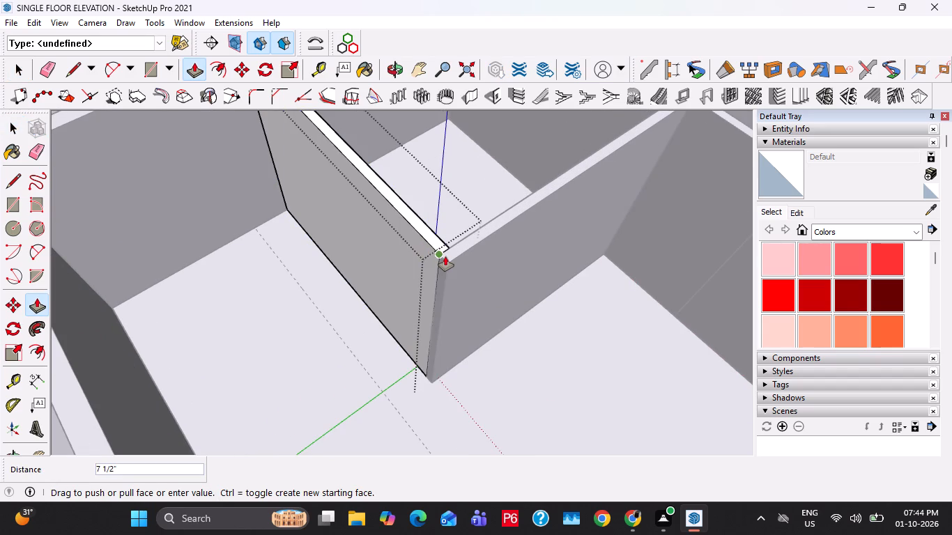
left_click(445, 256)
key("space")
scroll(378, 246, "down", 7)
key("Escape")
key("Escape")
Measure the clear width at floor level between the long outer wall and the moved side partition.
middle_click_drag(302, 284, 140, 284)
scroll(247, 276, "up", 3)
middle_click_drag(252, 276, 326, 290)
key("t")
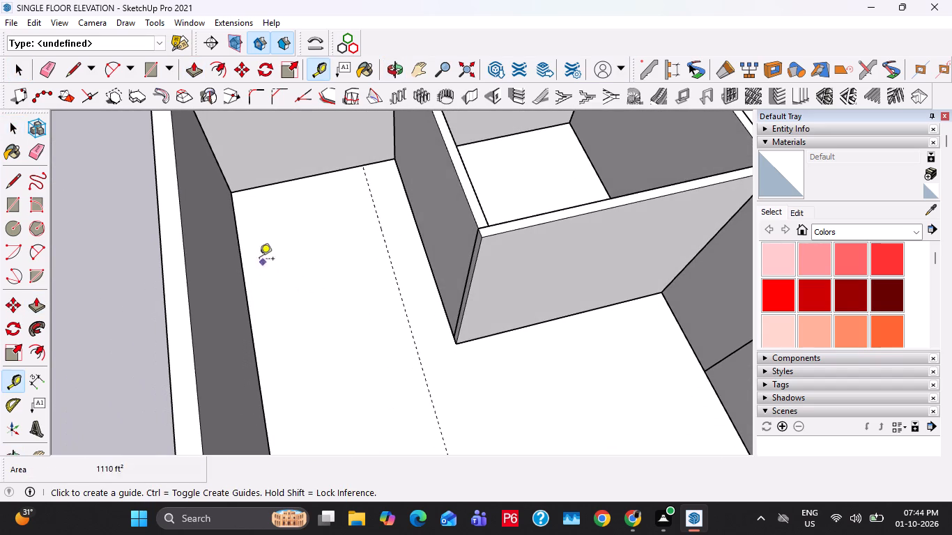
left_click(238, 257)
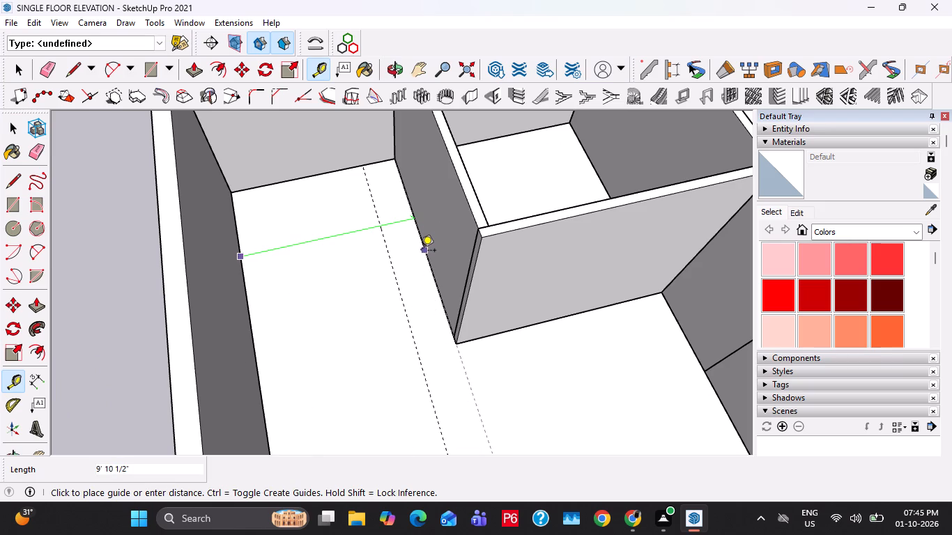
key("space")
Place a guide line along the cross partition's base edge.
scroll(406, 261, "down", 2)
key("r")
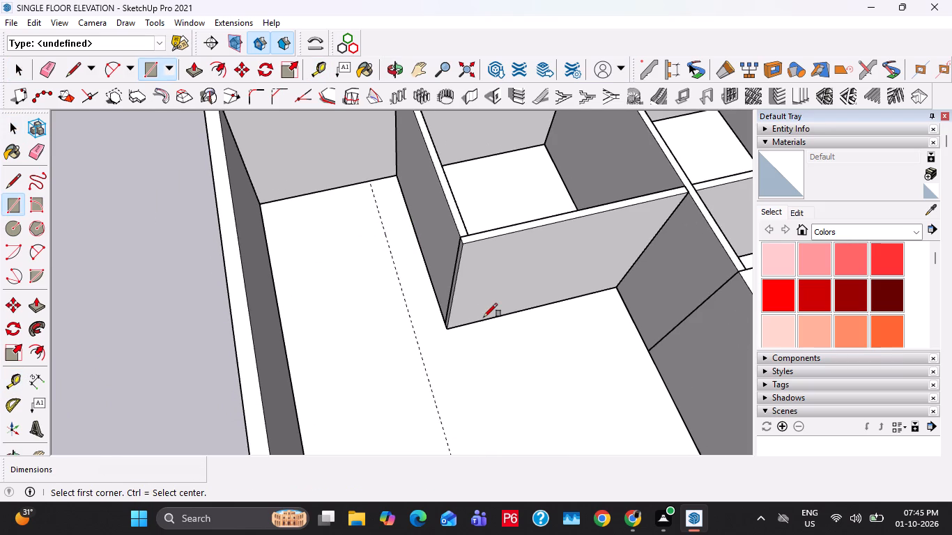
key("space")
type("T")
double_click(487, 320)
scroll(456, 307, "down", 5)
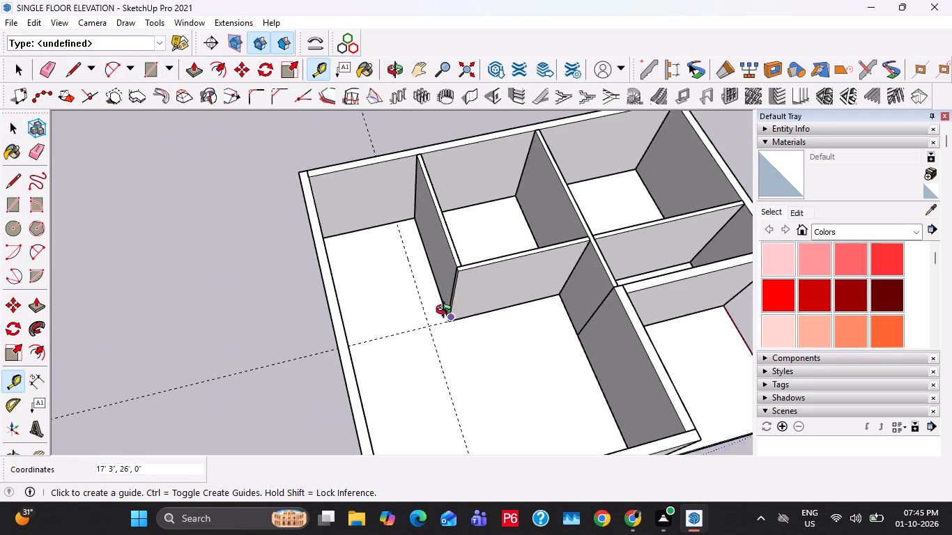
middle_click_drag(447, 311, 353, 272)
key("space")
Copy the long middle partition 5' toward the opposite outer wall, across the back room and narrow strip.
scroll(470, 301, "down", 3)
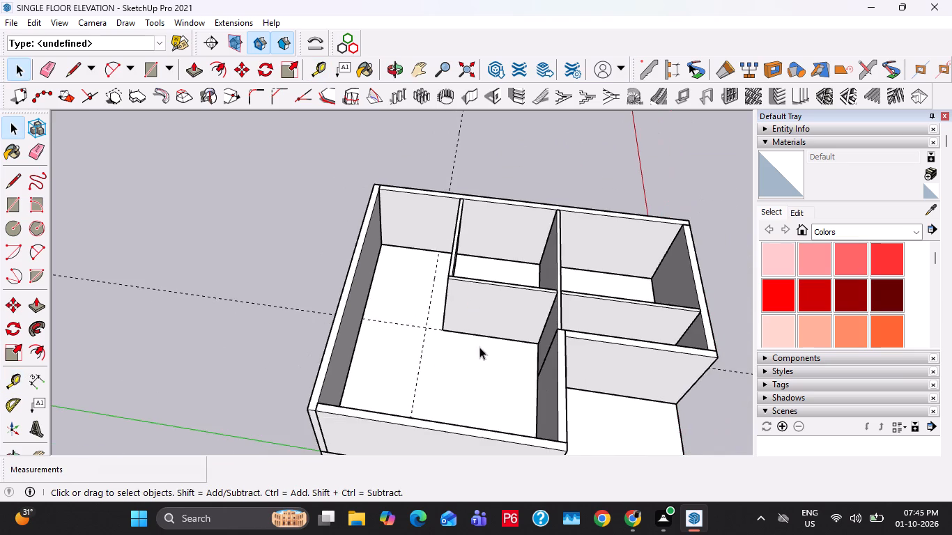
middle_click_drag(482, 350, 652, 336)
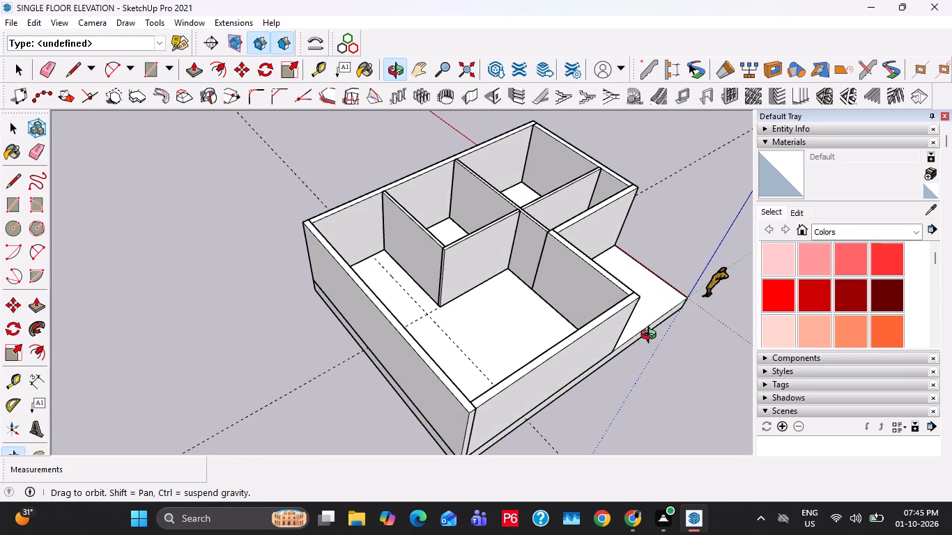
middle_click_drag(652, 336, 644, 356)
scroll(646, 359, "down", 1, "shift")
scroll(446, 260, "up", 7, "shift")
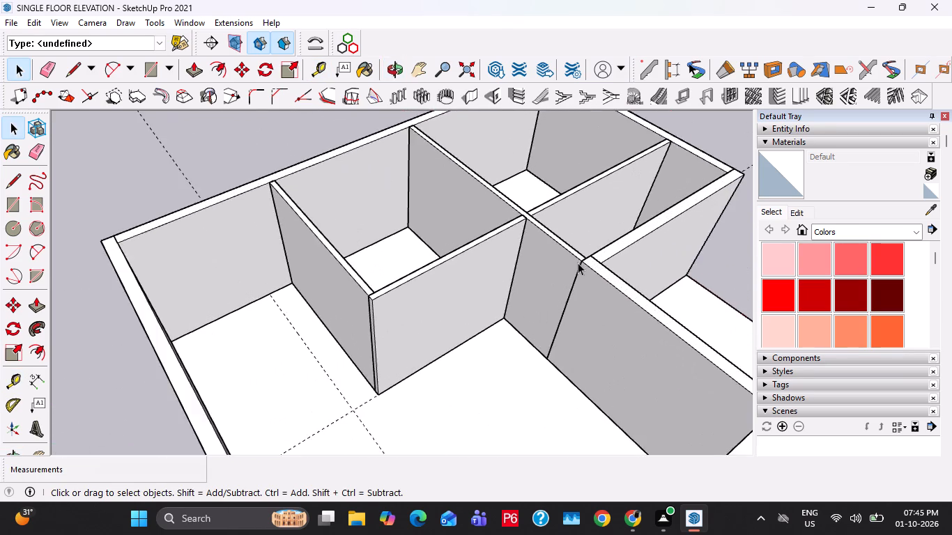
middle_click_drag(576, 263, 401, 295, "shift")
scroll(393, 288, "down", 4)
left_click(394, 284)
middle_click_drag(417, 274, 417, 296)
scroll(415, 297, "up", 3)
key("m")
left_click(427, 288)
type("5'")
key("Return")
scroll(454, 265, "up", 1)
middle_click_drag(454, 265, 459, 313)
key("space")
Measure the distance from the copied partition to the outer wall at the end of the narrow strip.
key("t")
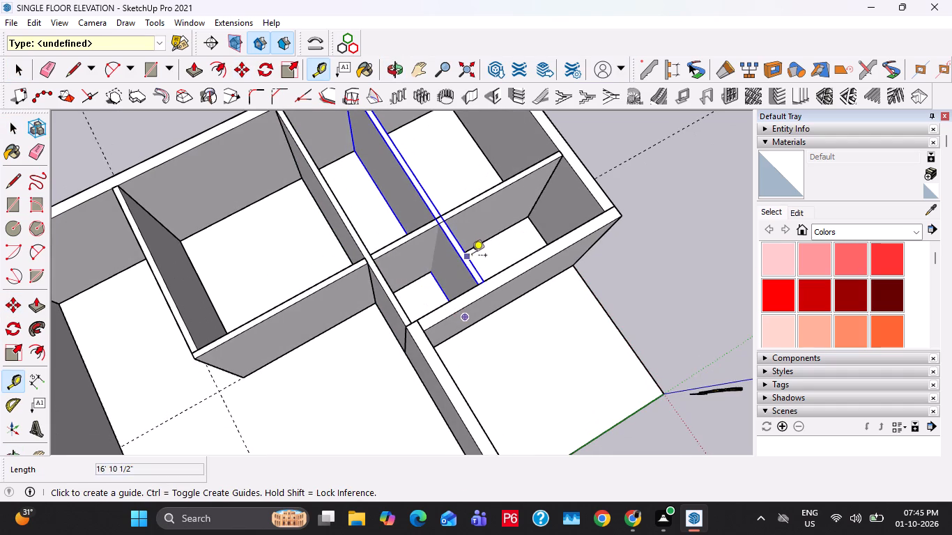
left_click(472, 257)
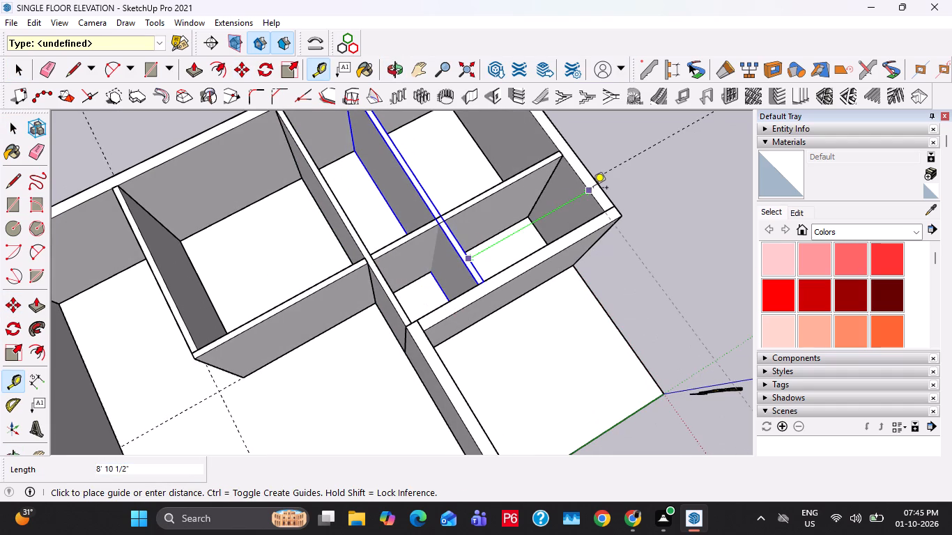
key("space")
Inside the copied partition's group, draw a 10' vertical line on its face where it meets the narrow strip's cross wall.
scroll(471, 272, "up", 1)
scroll(403, 256, "up", 2)
double_click(453, 244)
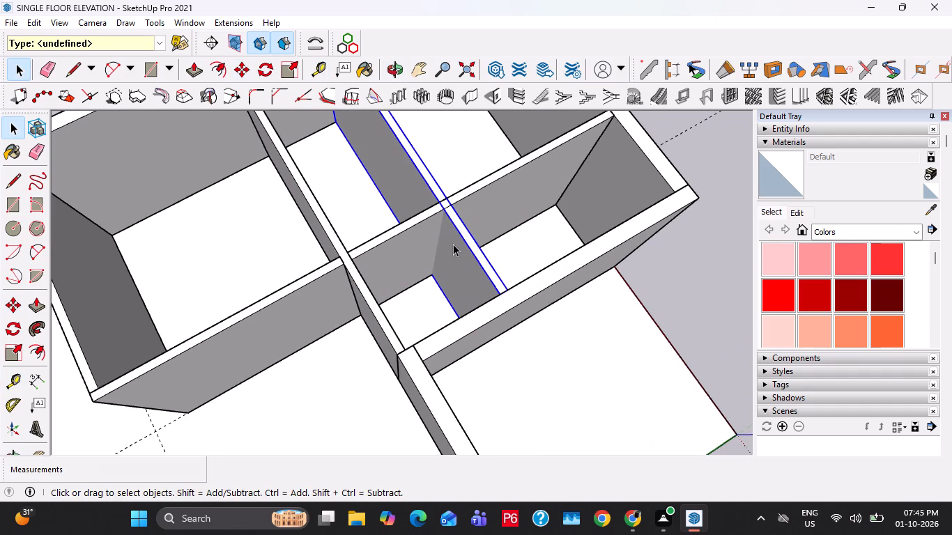
scroll(447, 219, "up", 4)
left_click(446, 218)
key("l")
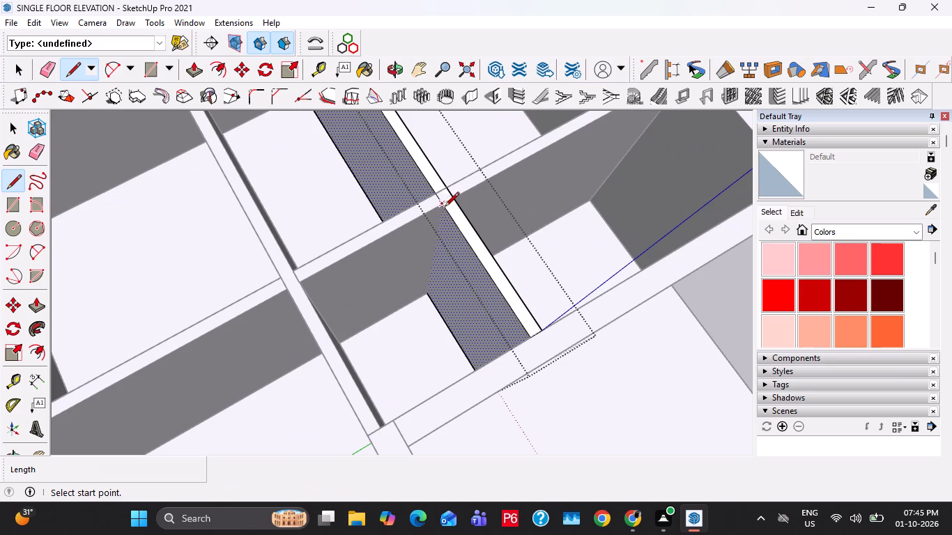
left_click(447, 208)
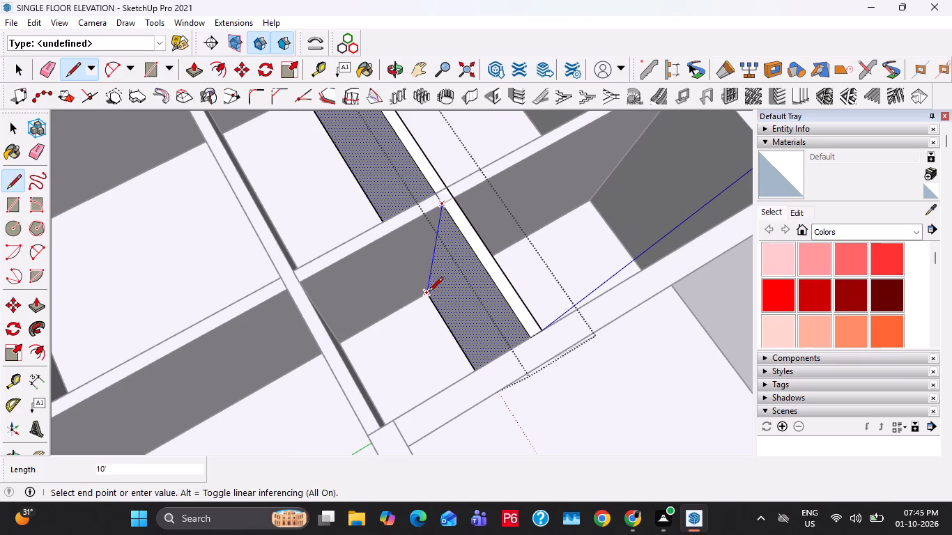
left_click(429, 293)
key("space")
Push/Pull the back-room part of the copied partition in by 4 1/2" to remove it, keeping the short piece.
left_click(385, 192)
key("p")
left_click(385, 192)
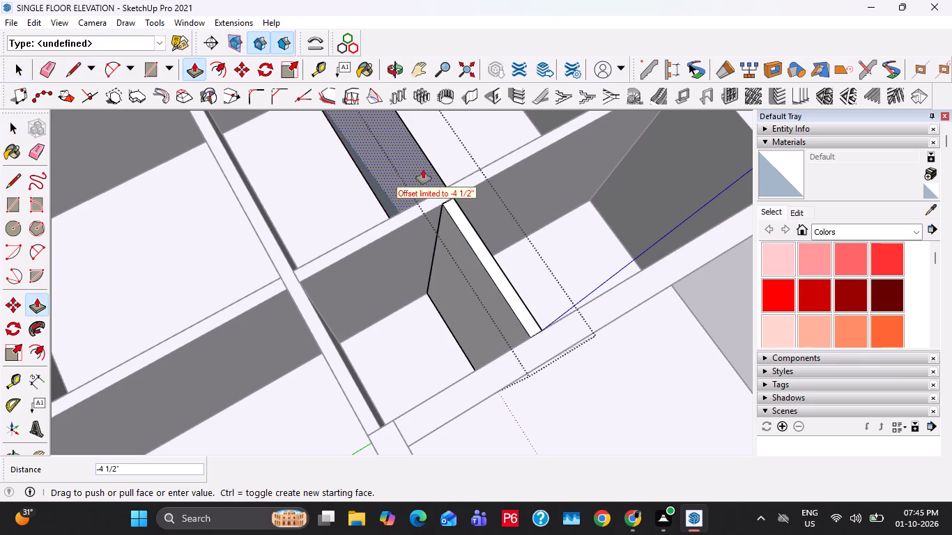
left_click(434, 167)
key("Escape")
scroll(435, 172, "down", 3)
middle_click_drag(382, 353, 593, 286)
key("space")
key("Escape")
key("Escape")
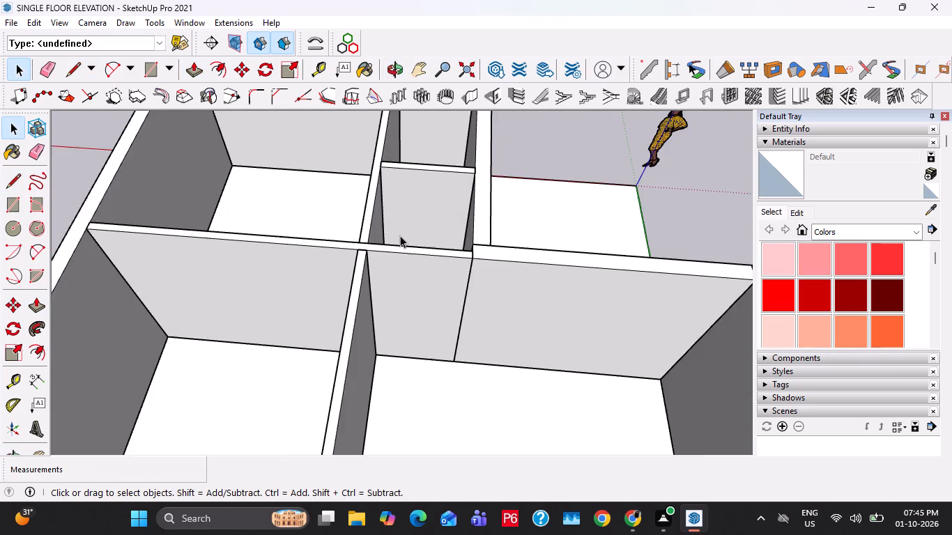
Push/Pull the end of the narrow strip's cross wall back to the short partition, opening the passage.
scroll(400, 235, "up", 4)
double_click(374, 225)
scroll(348, 243, "up", 2)
key("p")
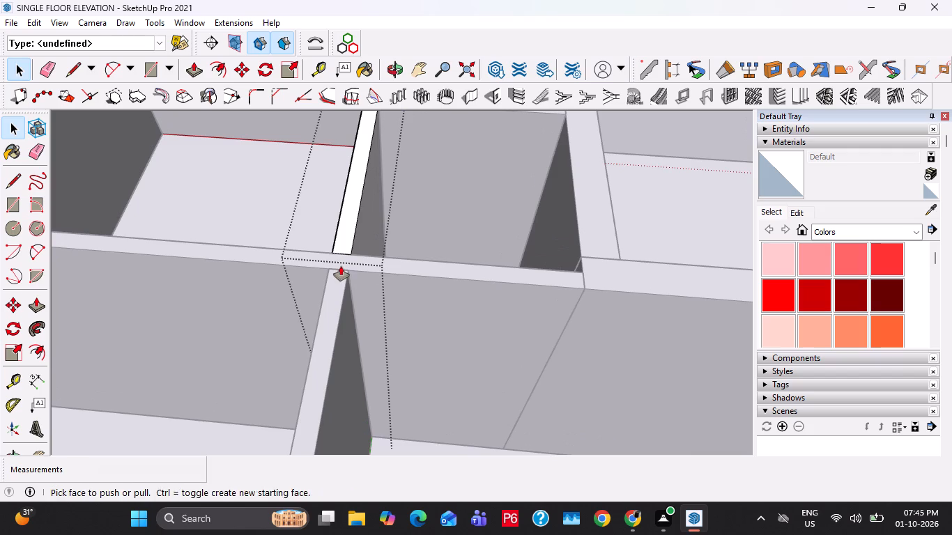
left_click(341, 266)
scroll(369, 212, "down", 4)
left_click(394, 139)
key("space")
key("Escape")
key("Escape")
key("space")
Place vertical guides on the middle partition's front-room face, 4.5" from its end edge and another 3' further along.
double_click(408, 310)
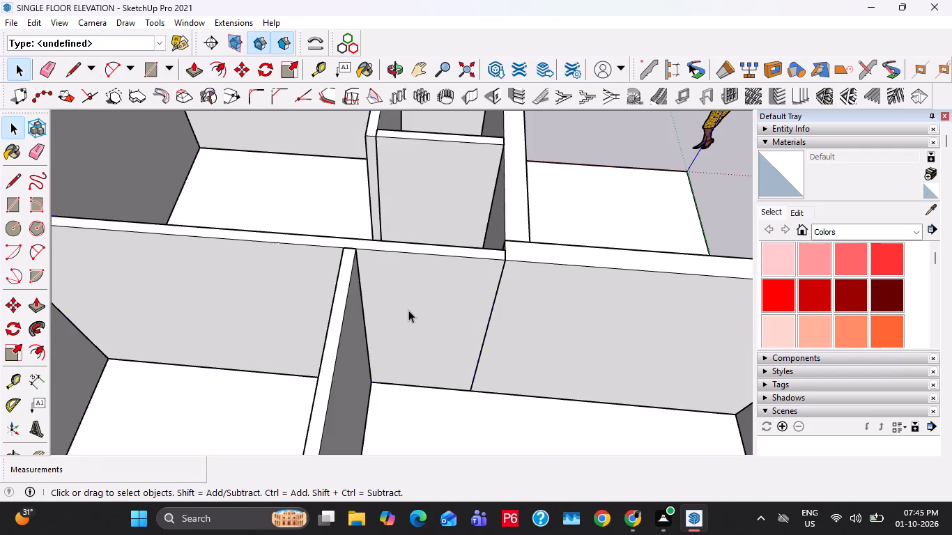
key("Escape")
key("Escape")
scroll(477, 311, "up", 2)
key("t")
left_click(495, 300)
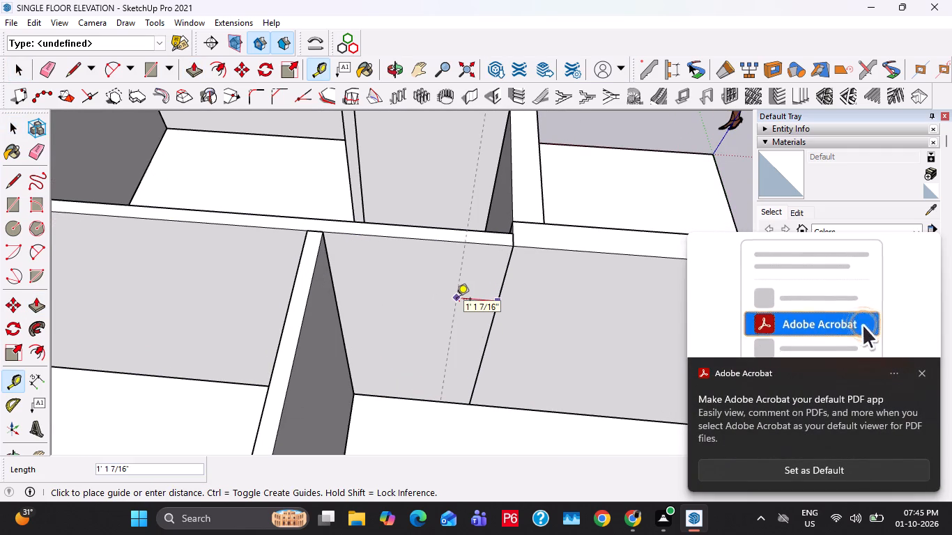
key("5")
key("BackSpace")
type("4.5\"")
key("Return")
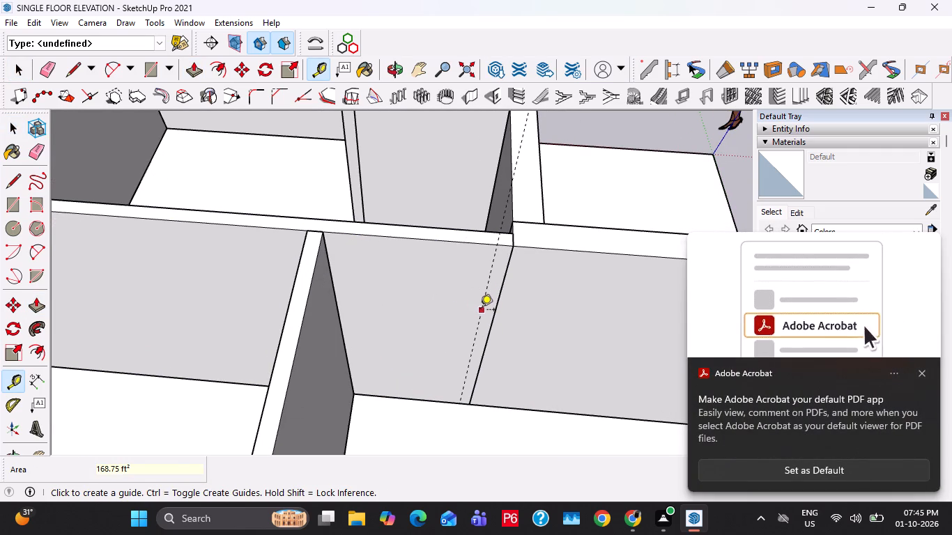
left_click(480, 311)
type("3'")
key("Return")
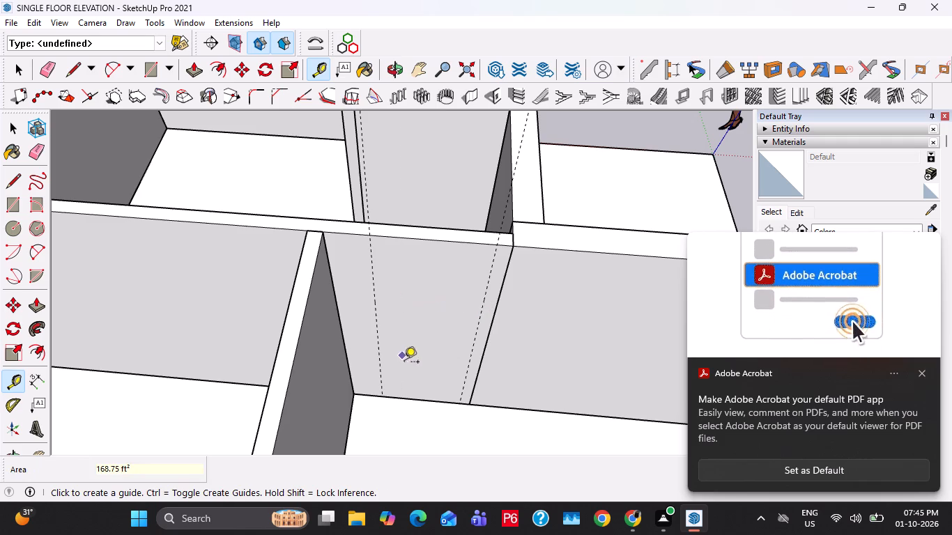
Place a horizontal guide 7' above the base edge of the middle partition for the door head.
left_click(411, 397)
type("7'")
key("Return")
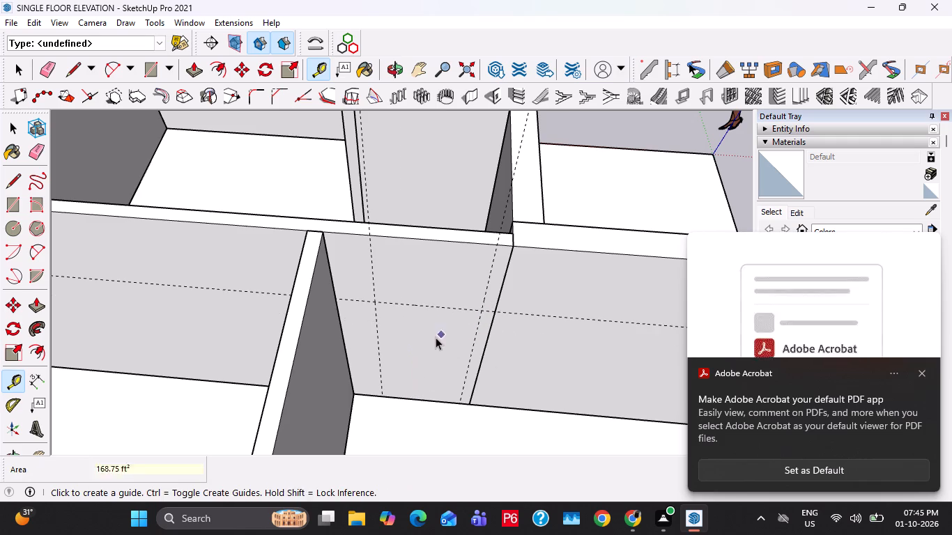
Draw the door rectangle between the guides on the middle partition and Push/Pull it through the wall to cut the opening.
key("space")
double_click(436, 337)
key("r")
left_click(376, 306)
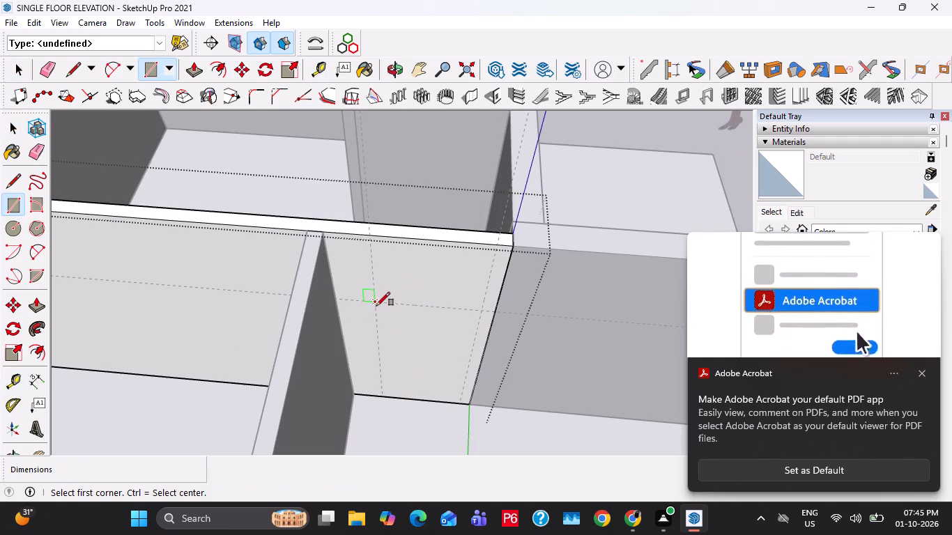
left_click(459, 403)
key("space")
left_click(433, 371)
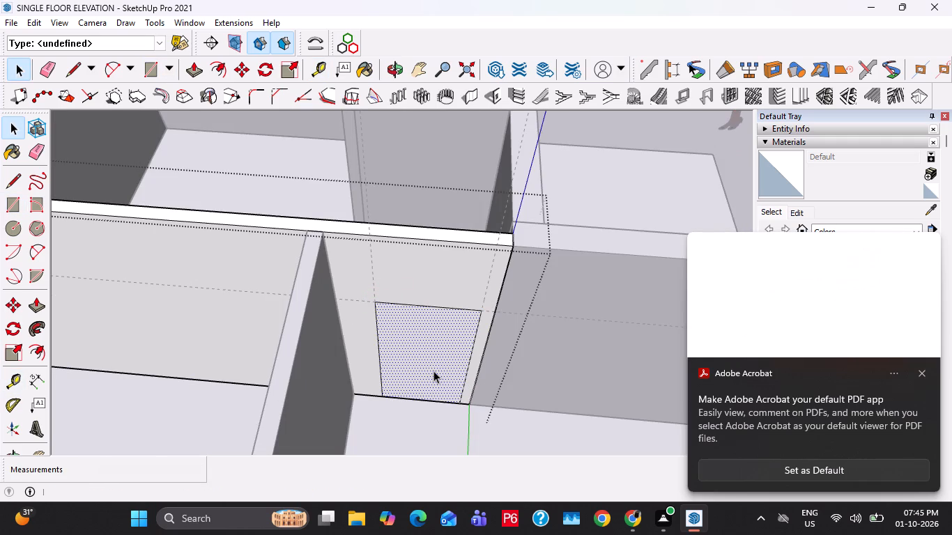
key("p")
left_click(433, 371)
left_click(423, 341)
key("space")
scroll(414, 340, "down", 5)
middle_click_drag(443, 329, 310, 293)
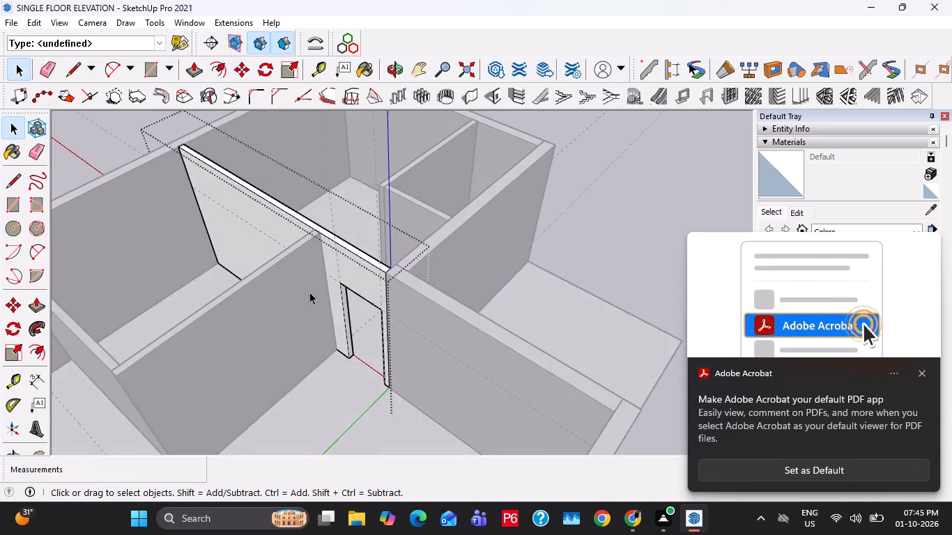
key("Escape")
key("Escape")
Delete all construction guides from the model.
left_click(33, 23)
left_click(93, 156)
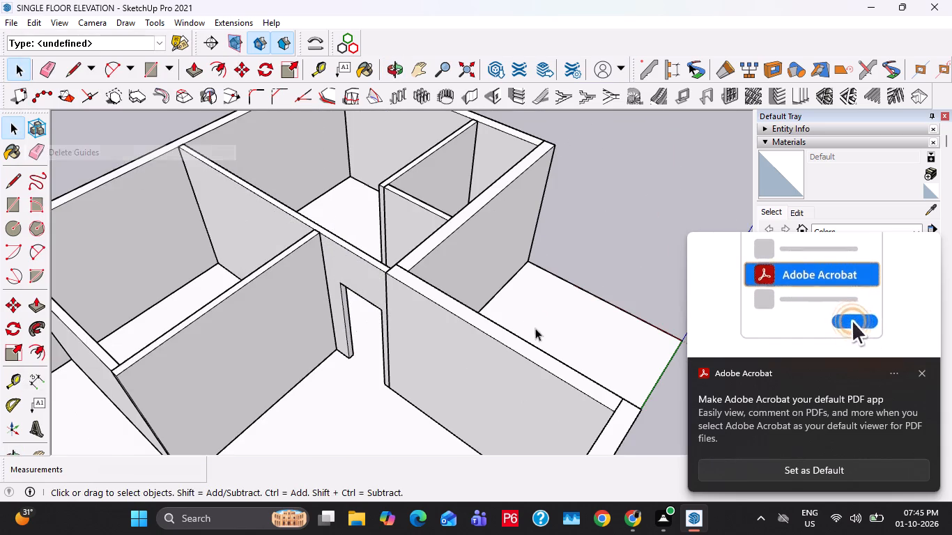
Measure the enclosed room's floor from the outer wall to the partition facing the large hall.
middle_click_drag(535, 328, 626, 224)
scroll(516, 293, "down", 3)
middle_click_drag(509, 299, 417, 390)
scroll(412, 378, "down", 2)
middle_click_drag(249, 355, 259, 329, "shift")
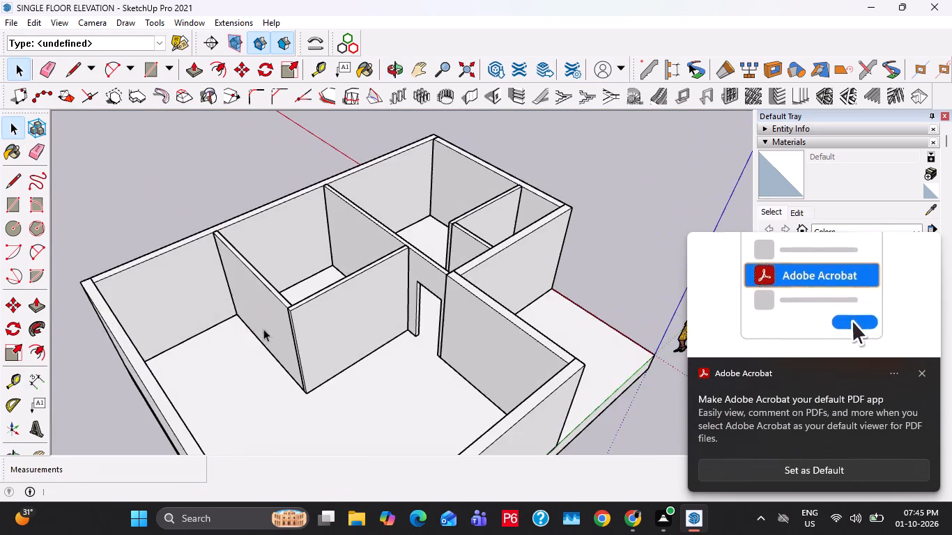
scroll(342, 337, "up", 3)
middle_click_drag(279, 346, 201, 346)
middle_click_drag(307, 286, 334, 363)
scroll(276, 254, "up", 3)
key("t")
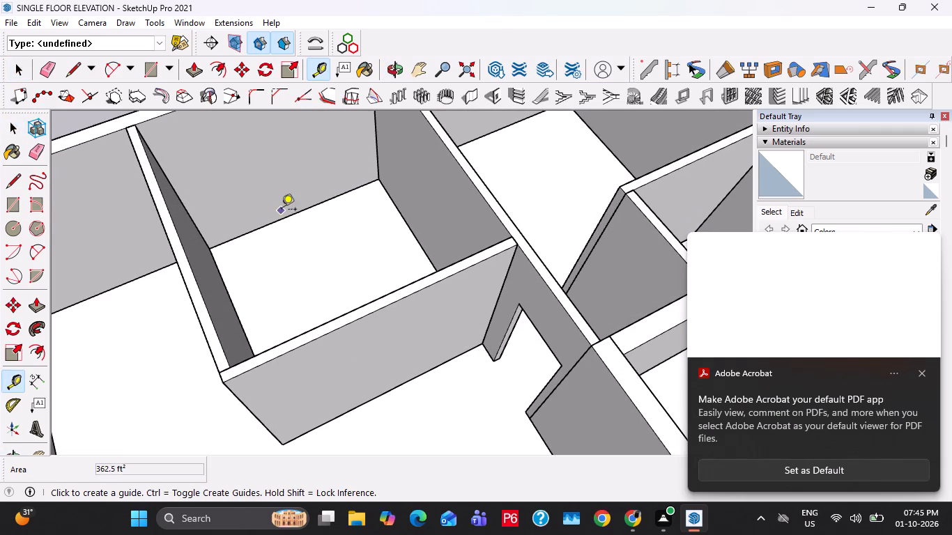
left_click(284, 219)
middle_click_drag(328, 262, 362, 331)
middle_click_drag(378, 351, 405, 368)
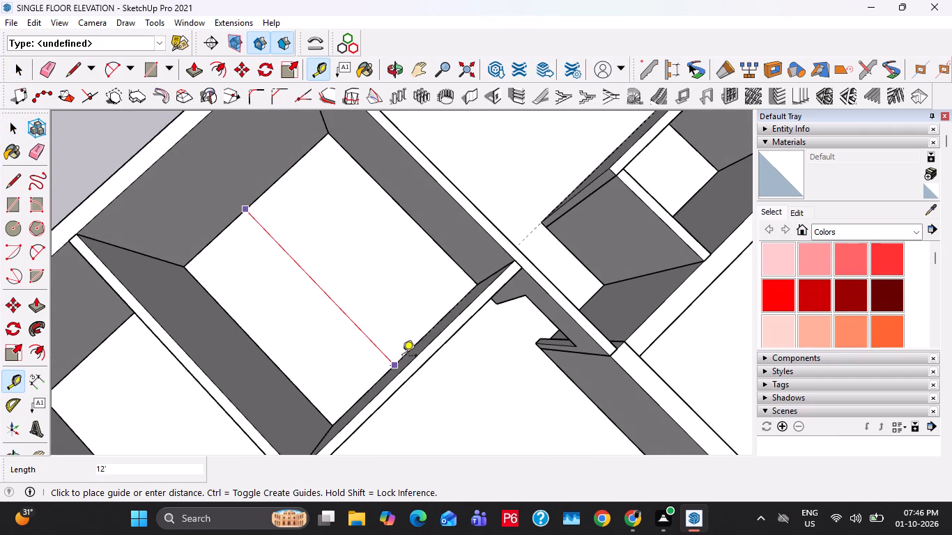
key("space")
key("t")
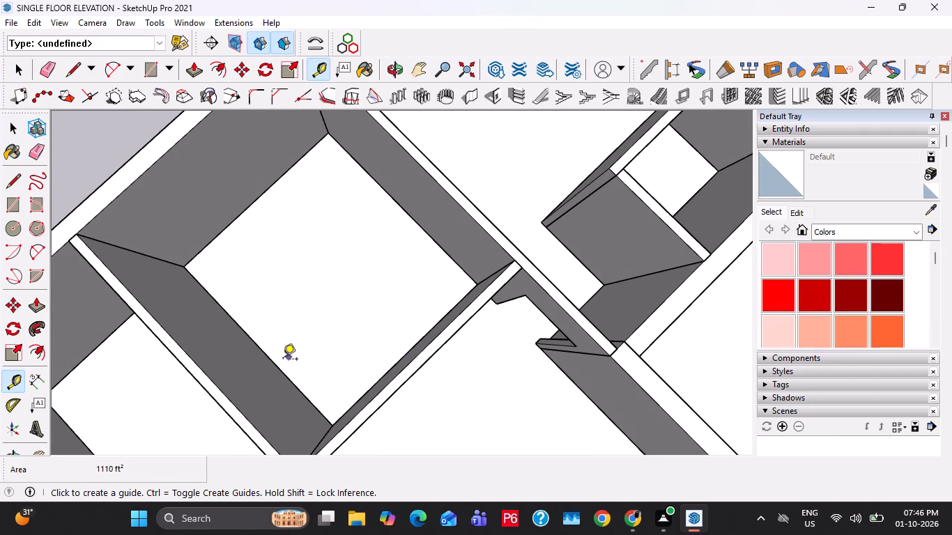
left_click_drag(279, 363, 286, 357)
key("space")
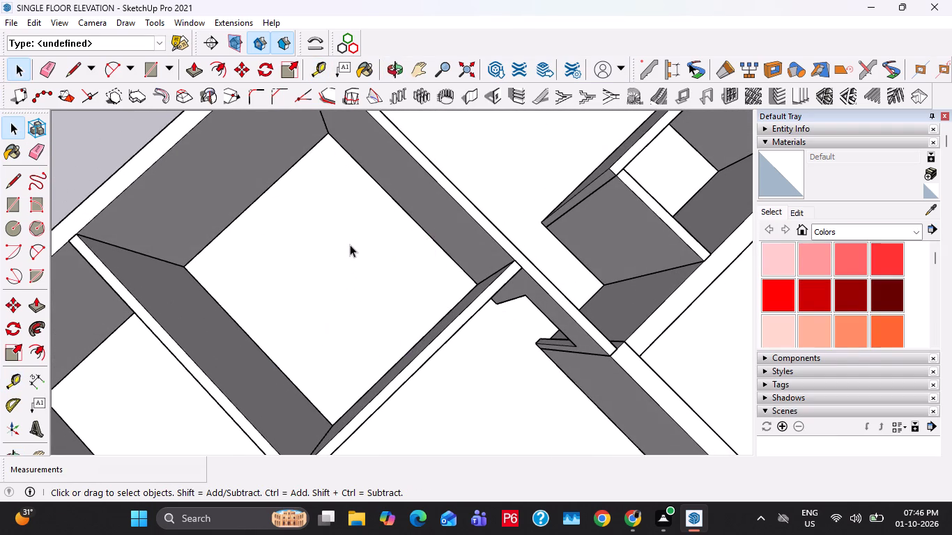
Open the group of the enclosed room's partition facing the large hall for editing.
scroll(350, 245, "down", 3)
middle_click_drag(324, 294, 272, 214)
double_click(362, 320)
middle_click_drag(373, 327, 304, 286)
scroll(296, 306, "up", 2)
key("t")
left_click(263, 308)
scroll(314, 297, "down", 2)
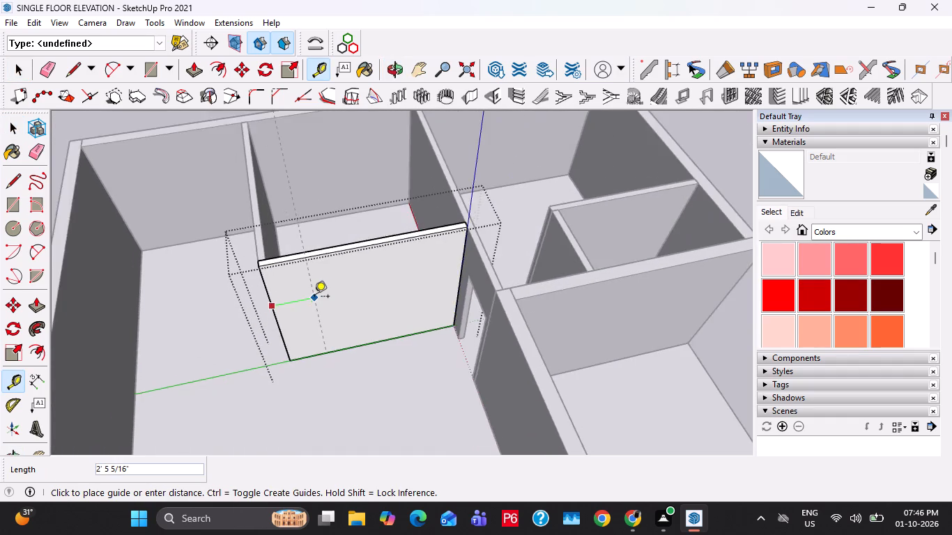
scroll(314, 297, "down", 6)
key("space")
Examine the open partition and its adjoining rooms from several sides to check where the door belongs.
scroll(200, 352, "down", 5)
middle_click_drag(424, 323, 187, 315)
scroll(233, 290, "down", 4)
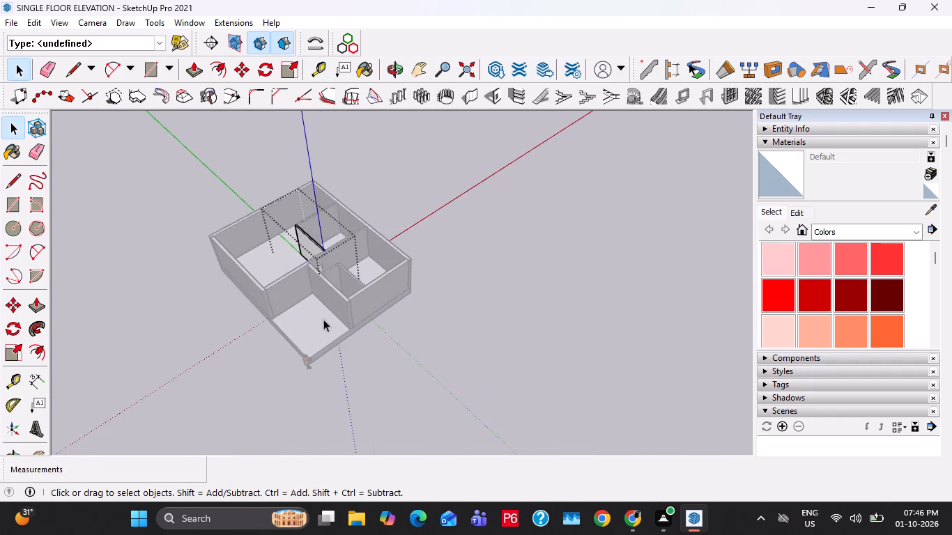
middle_click_drag(332, 318, 207, 311)
scroll(316, 190, "up", 8)
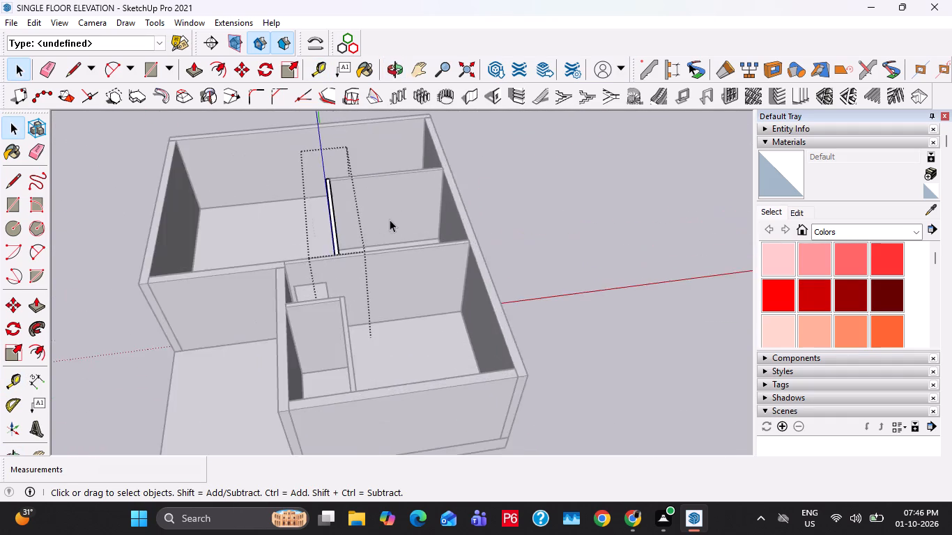
middle_click_drag(385, 221, 484, 267)
scroll(412, 233, "up", 3)
middle_click_drag(384, 234, 440, 215)
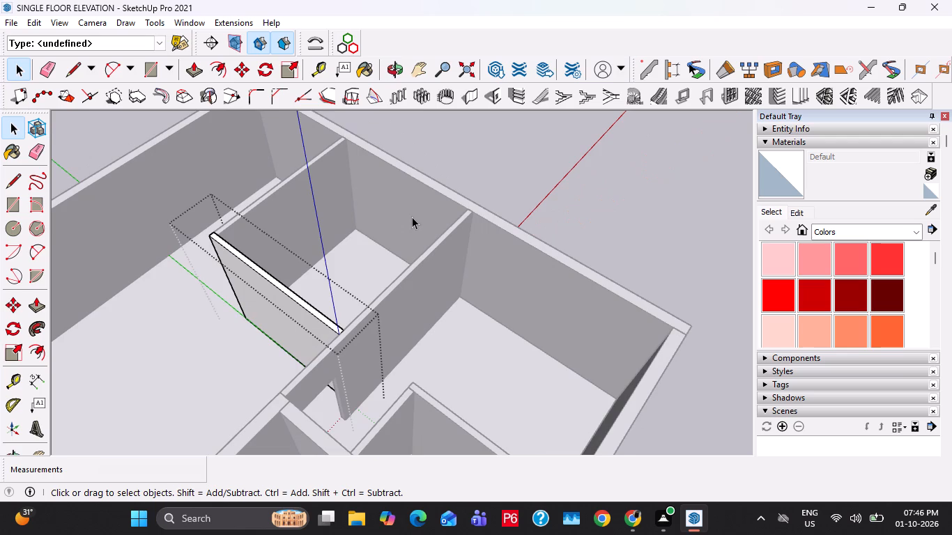
scroll(412, 217, "down", 1)
middle_click_drag(272, 279, 394, 289)
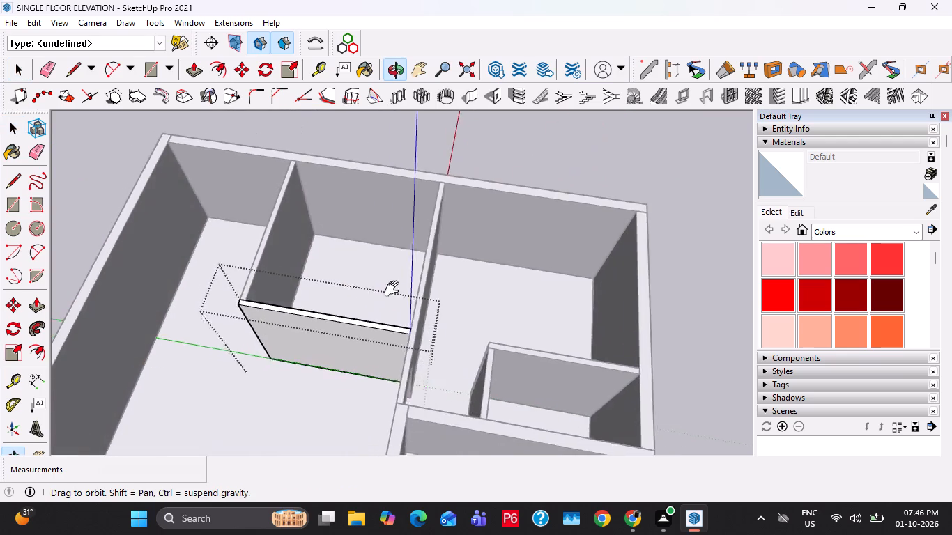
middle_click_drag(394, 289, 502, 261)
Place vertical guides on the partition's hall-side face, 4.5" from its free end edge and another 3' further along.
scroll(356, 301, "up", 4)
key("t")
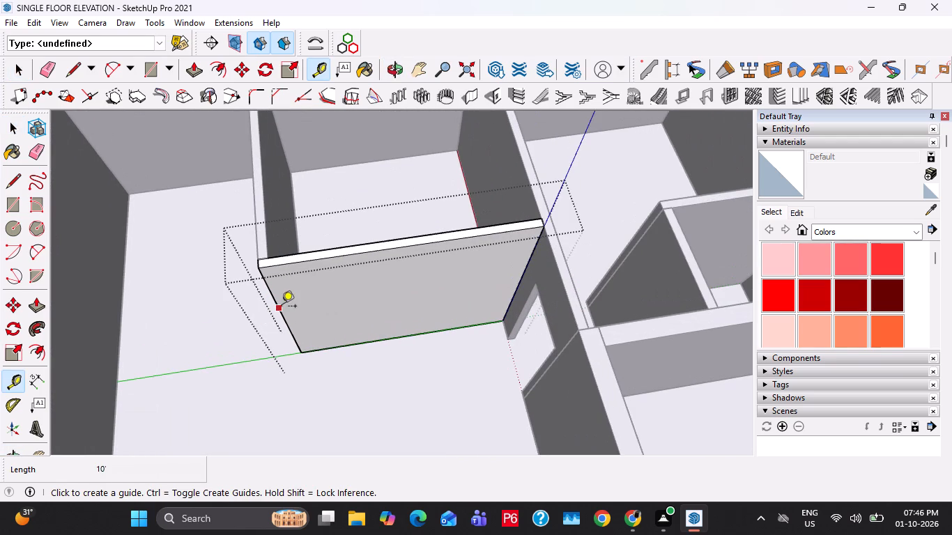
left_click(282, 307)
key("5")
key("BackSpace")
type("4.5\"")
key("Return")
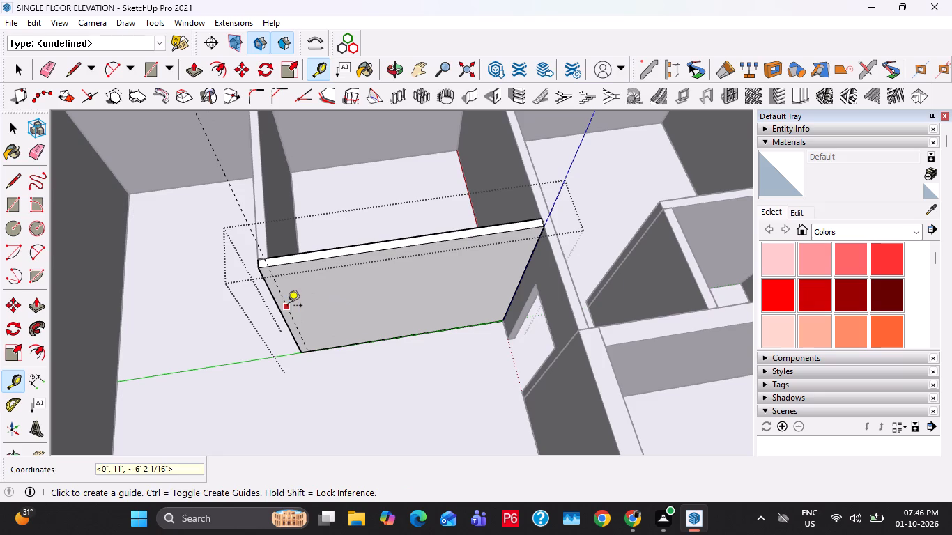
left_click(287, 307)
type("3'")
key("Return")
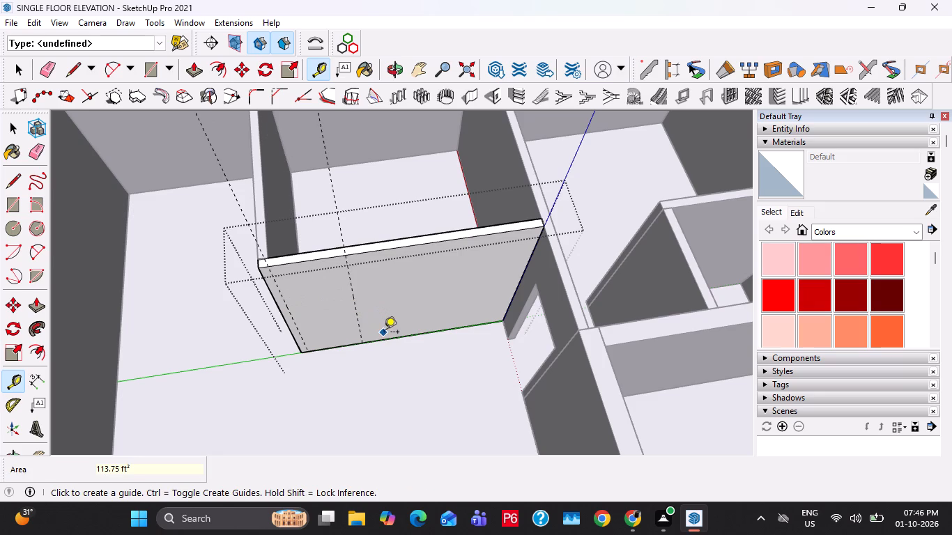
Place a horizontal guide 7' above the partition's base edge for the door head.
left_click(386, 339)
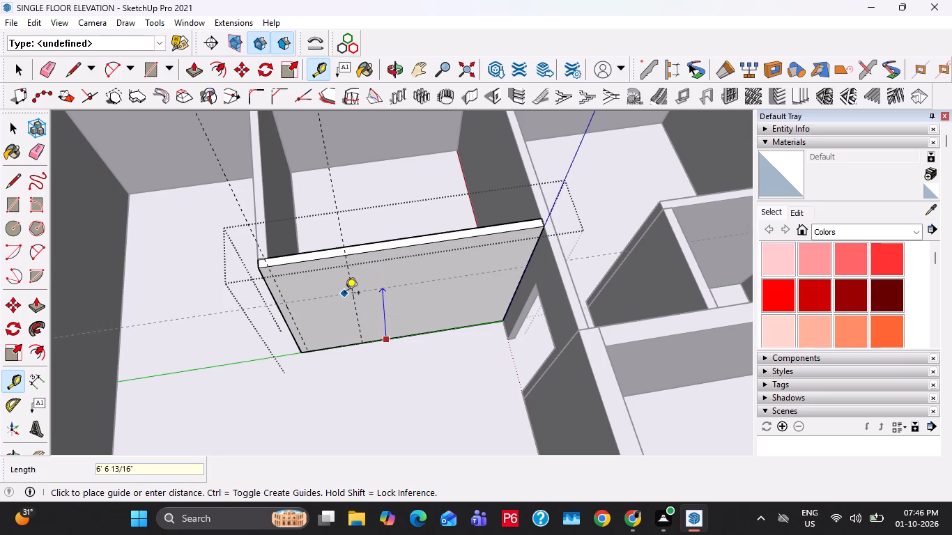
type("7'")
key("Return")
Draw the door rectangle between the guides, Push/Pull it through the hall-side partition, and close the group.
key("space")
left_click(324, 316)
key("r")
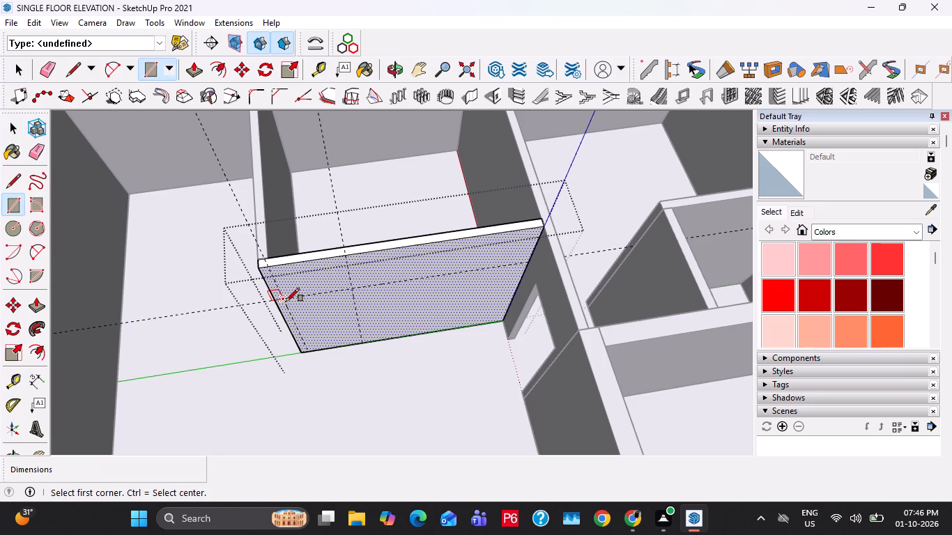
left_click(286, 302)
left_click(362, 341)
left_click(335, 336)
key("space")
key("p")
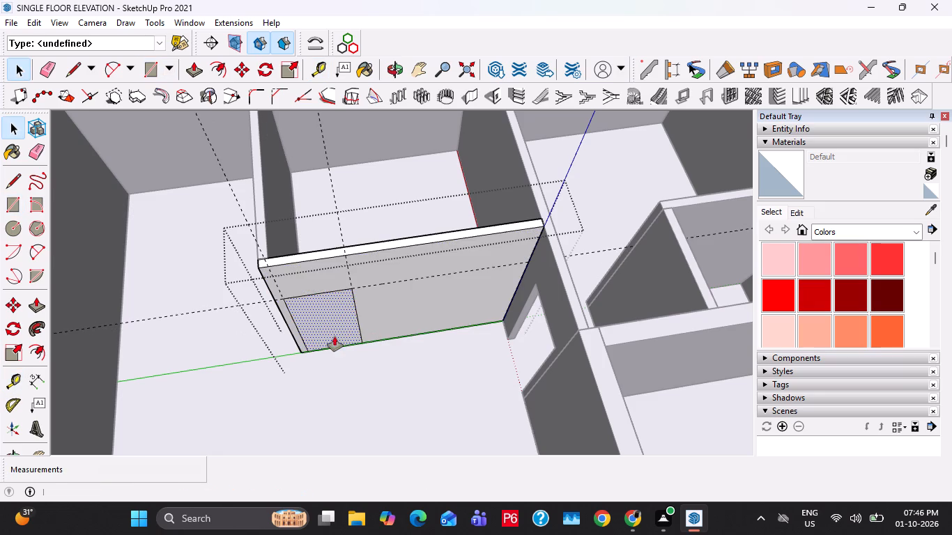
left_click(335, 336)
left_click(336, 248)
key("space")
scroll(353, 295, "down", 3)
key("Escape")
double_click(417, 307)
key("Escape")
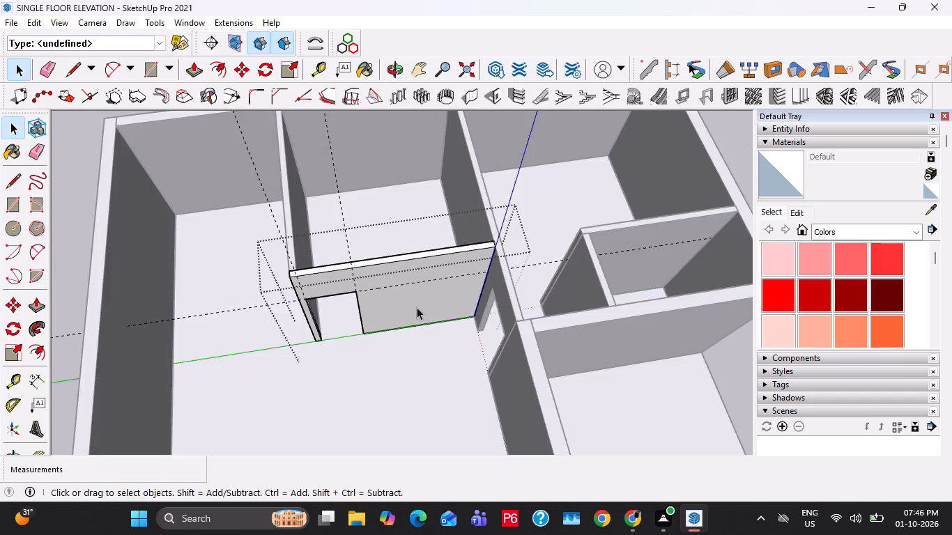
scroll(413, 308, "down", 5)
key("Escape")
key("Escape")
key("Escape")
Delete all construction guides left from the hall-side door opening.
left_click(30, 23)
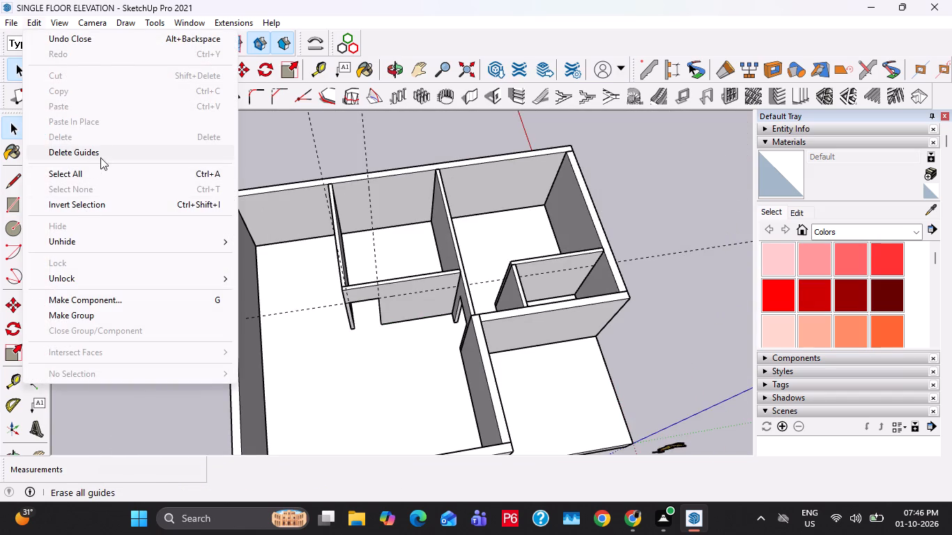
left_click(100, 157)
Place a floor guide parallel to the hall's back wall, in line with the door partition's hall-side face.
scroll(369, 332, "up", 6)
middle_click_drag(288, 345, 349, 320)
scroll(339, 322, "down", 2)
middle_click_drag(338, 330, 287, 371)
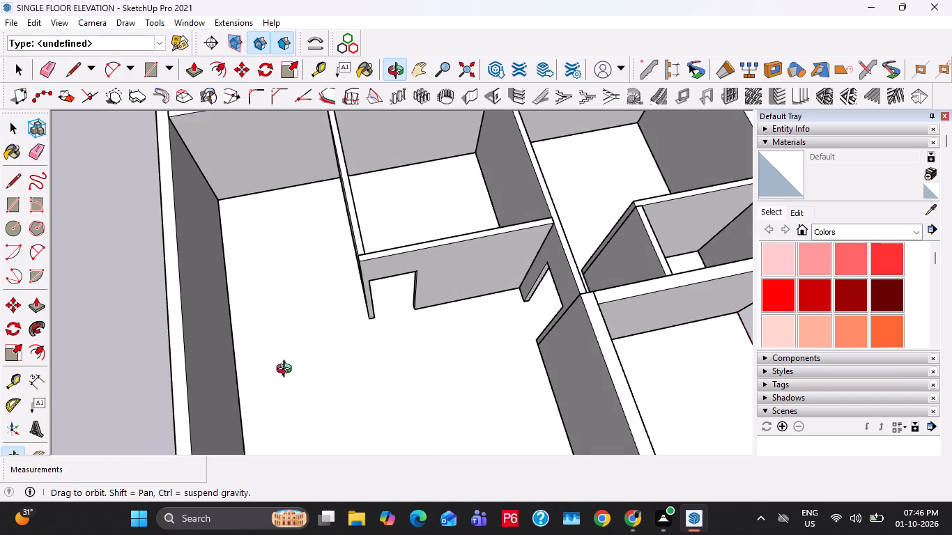
middle_click_drag(287, 371, 286, 371)
key("t")
left_click(285, 183)
scroll(357, 318, "up", 7)
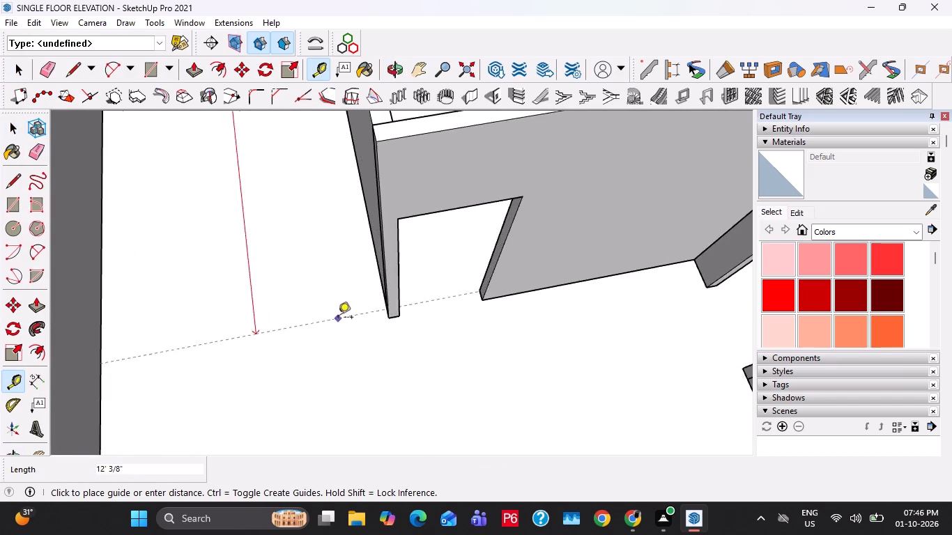
middle_click_drag(338, 318, 383, 319)
scroll(374, 316, "up", 5)
left_click(392, 319)
Place a parallel floor guide 4' from the first one, toward the hall's back wall.
scroll(392, 319, "down", 7)
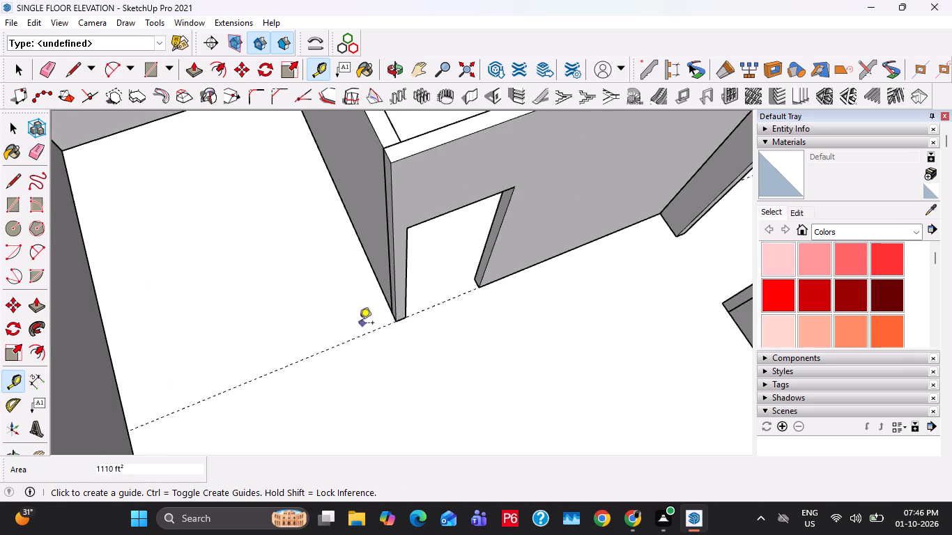
scroll(359, 324, "down", 3)
scroll(255, 364, "up", 2)
left_click(243, 383)
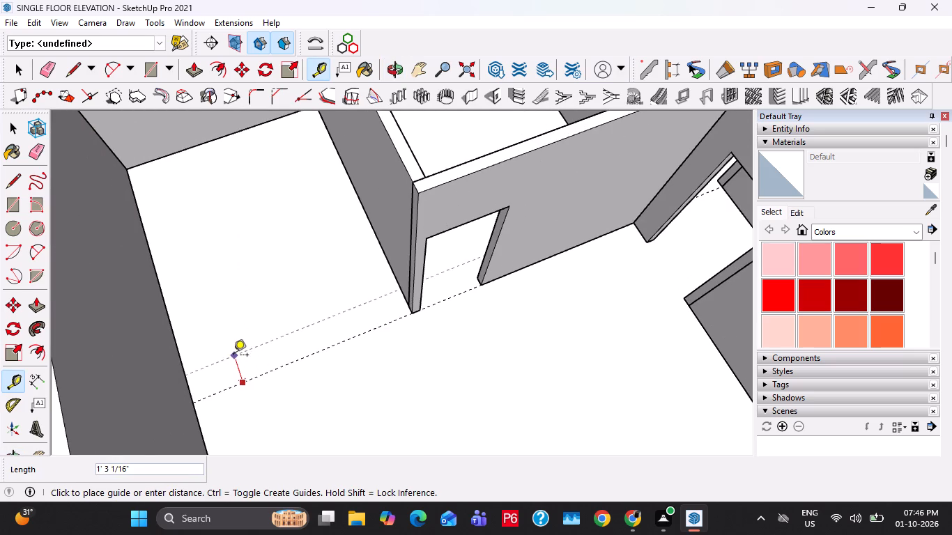
type("4'")
key("Return")
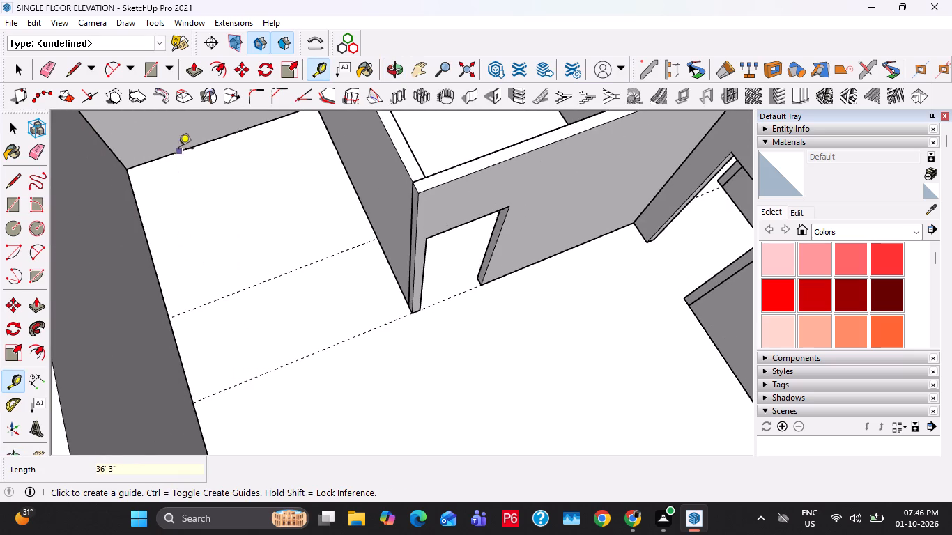
left_click(178, 150)
key("space")
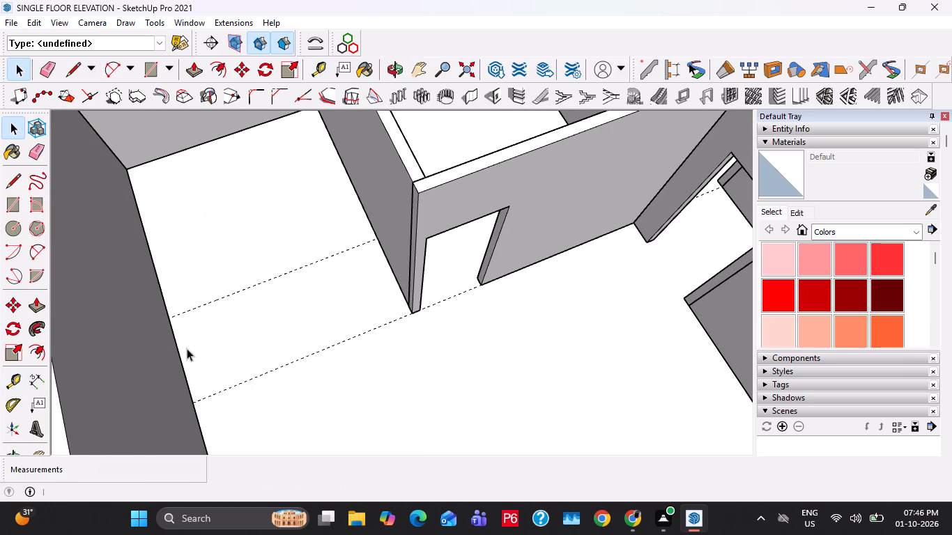
Place a floor guide 4'6" in from the base edge of the hall's long side wall, crossing the two parallel guides.
key("t")
left_click(177, 355)
key("4")
type("'6\"")
key("Return")
key("space")
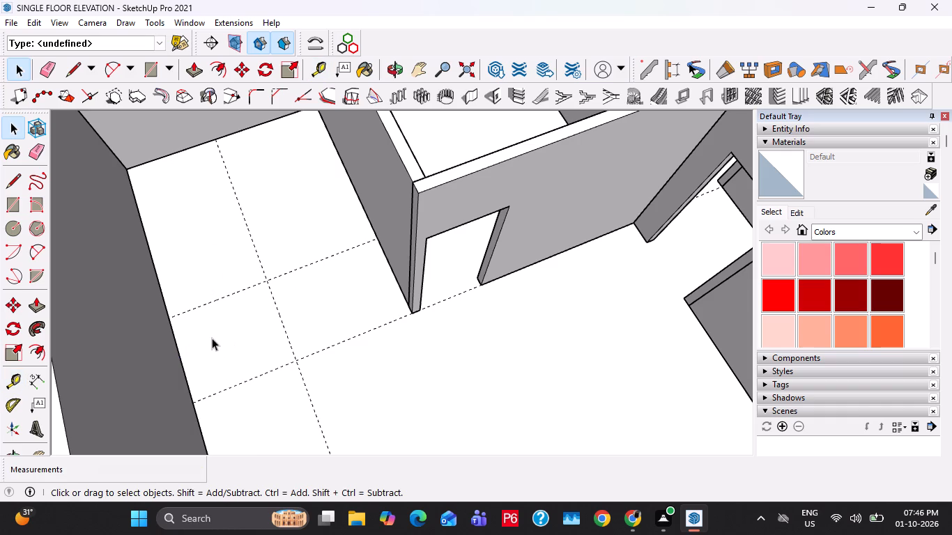
Measure the distance from the 4'6" floor guide across to the enclosed room's side partition.
scroll(217, 300, "up", 2)
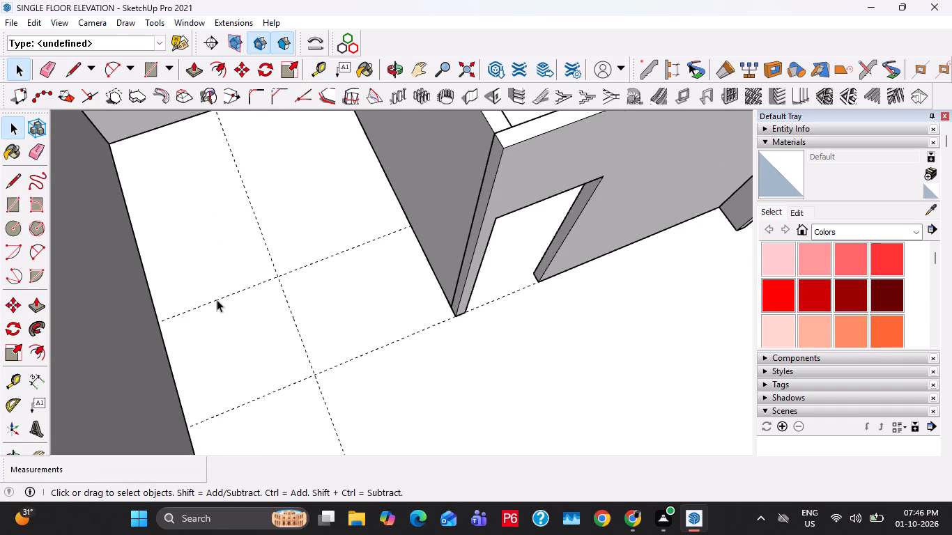
key("t")
left_click(224, 294)
key("space")
key("t")
left_click(307, 341)
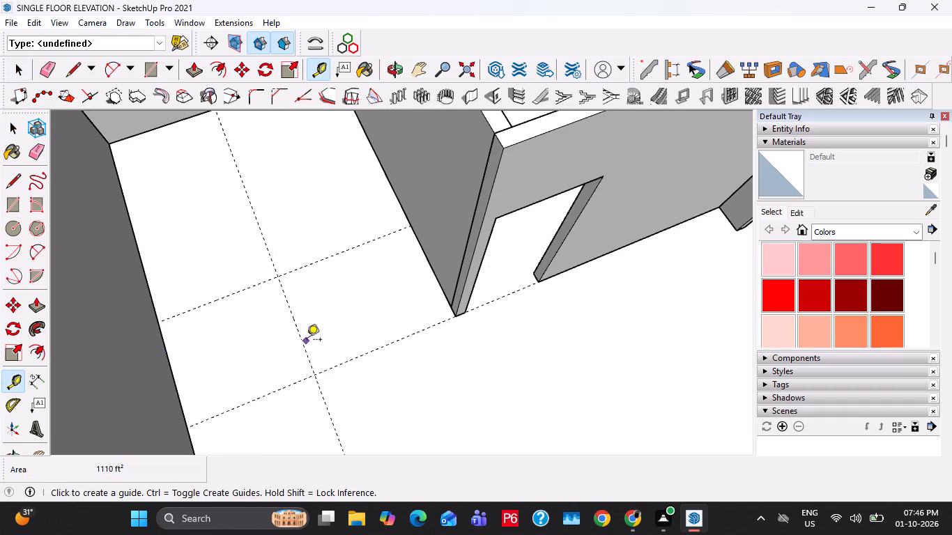
key("space")
type("T")
left_click(302, 339)
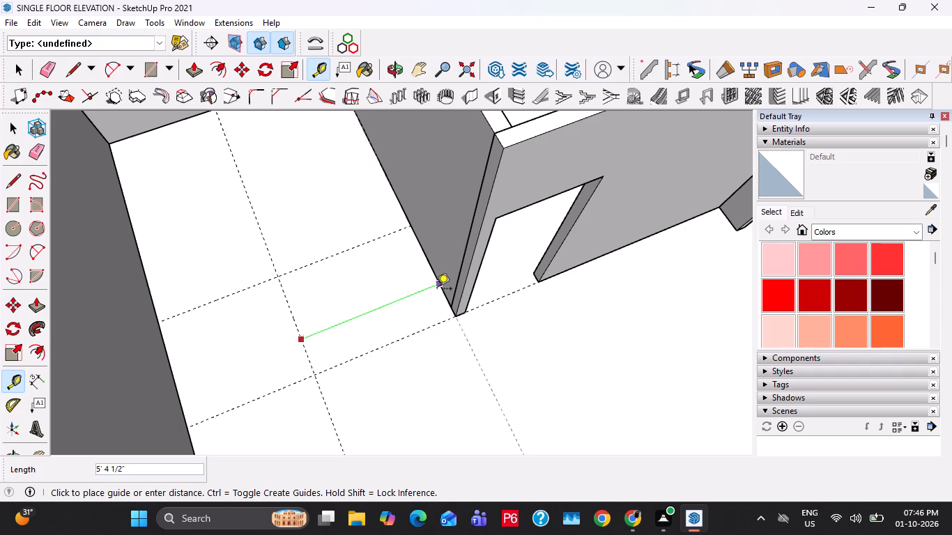
key("space")
Offset both parallel floor guides outward by 4.5" to mark the thickness of the new partitions.
key("t")
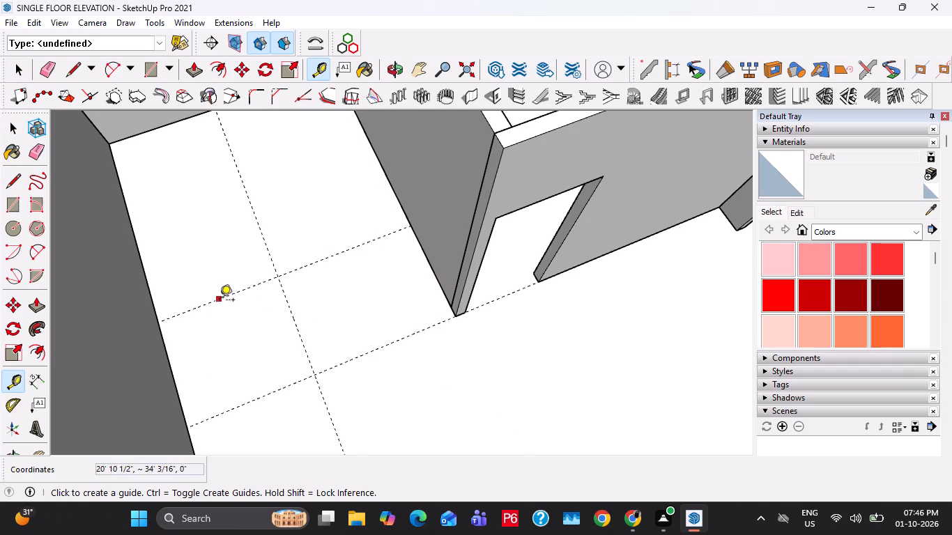
left_click(220, 301)
type("4.5\"")
key("Return")
left_click(263, 400)
type("4.5\"")
key("Return")
key("space")
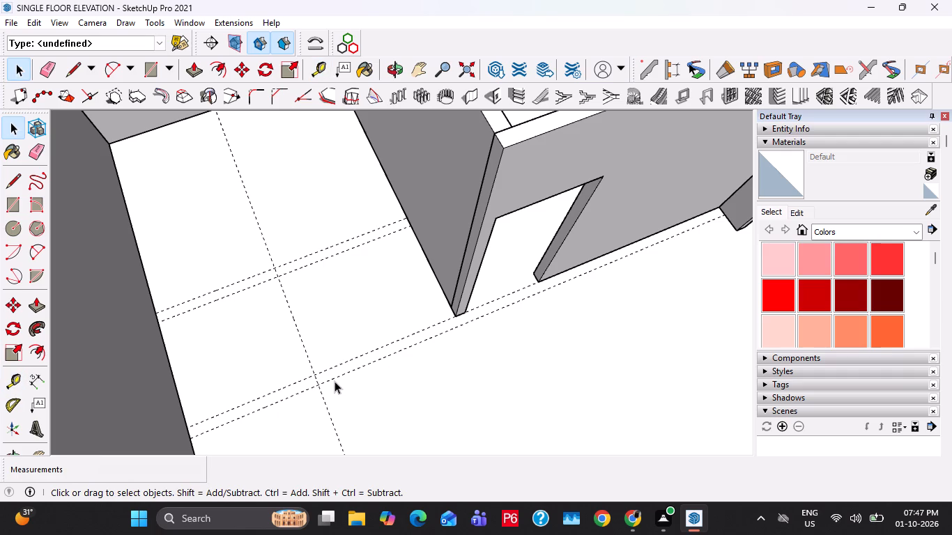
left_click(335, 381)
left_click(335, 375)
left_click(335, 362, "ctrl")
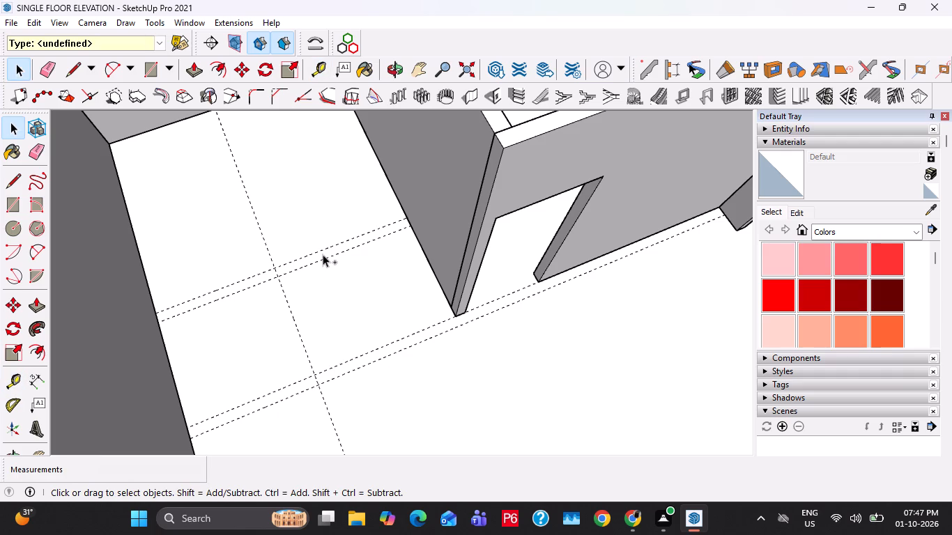
Move both pairs of partition guides together 4.5" toward the hall's back wall, lining the front pair up with the enclosed room's door wall.
scroll(323, 254, "down", 9)
left_click_drag(180, 274, 174, 389)
left_click_drag(209, 366, 173, 311)
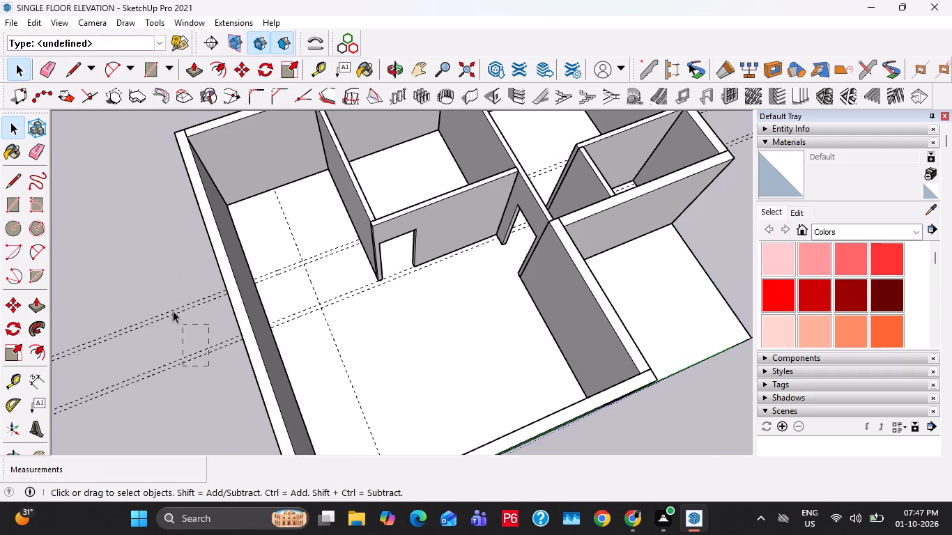
left_click_drag(173, 311, 135, 254)
key("m")
left_click(406, 355)
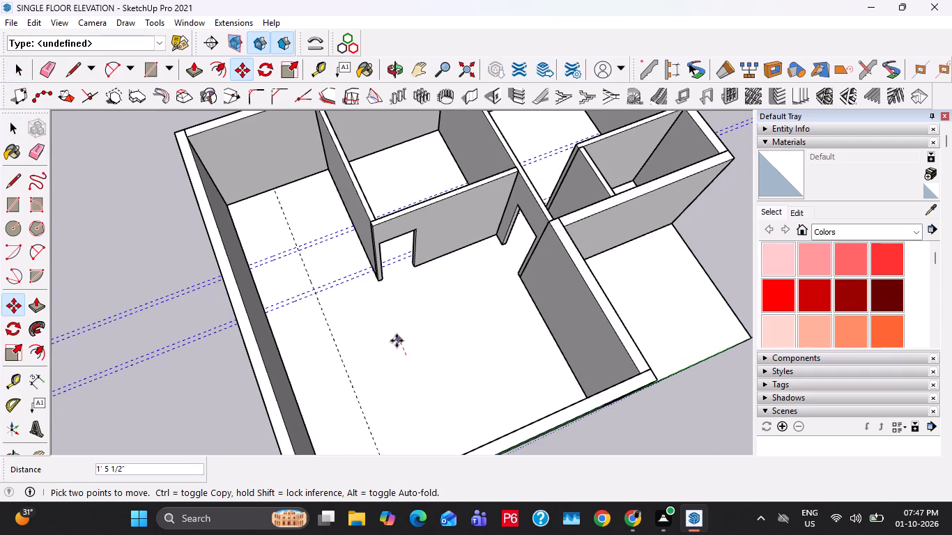
type("4.5\"")
key("Return")
key("space")
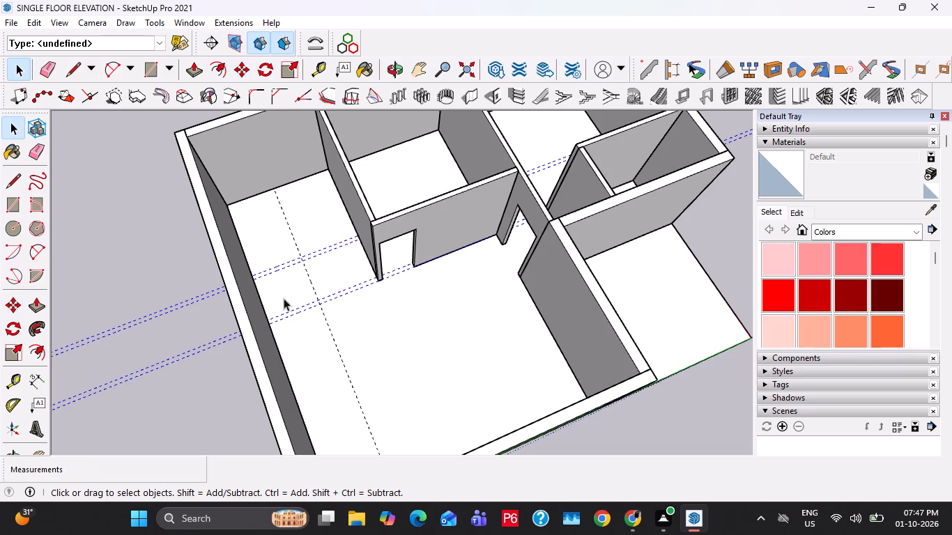
Draw a rectangle between the rear guide pair from the long side wall to the 4'6" guide and raise it to wall height.
scroll(275, 294, "up", 9)
middle_click_drag(332, 293, 273, 313)
scroll(275, 313, "down", 2)
key("r")
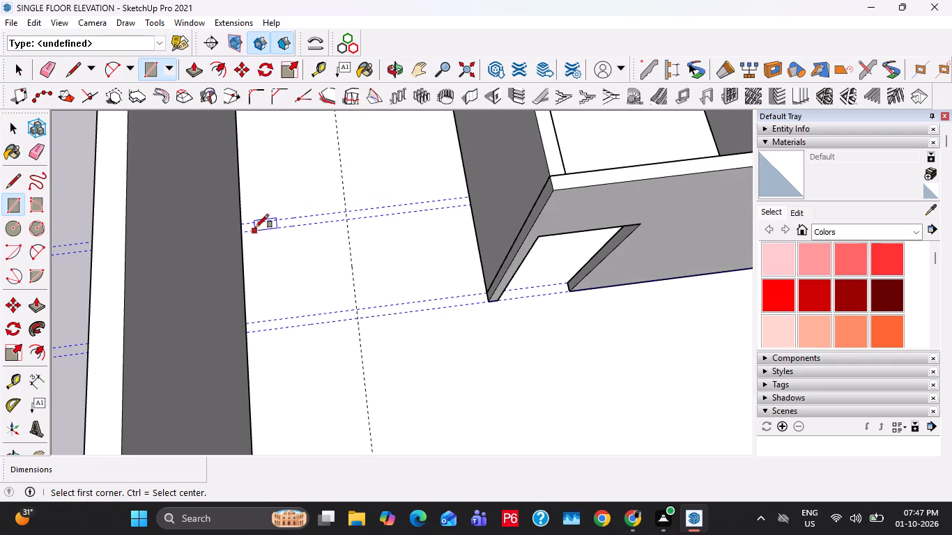
left_click(241, 222)
left_click(344, 222)
key("space")
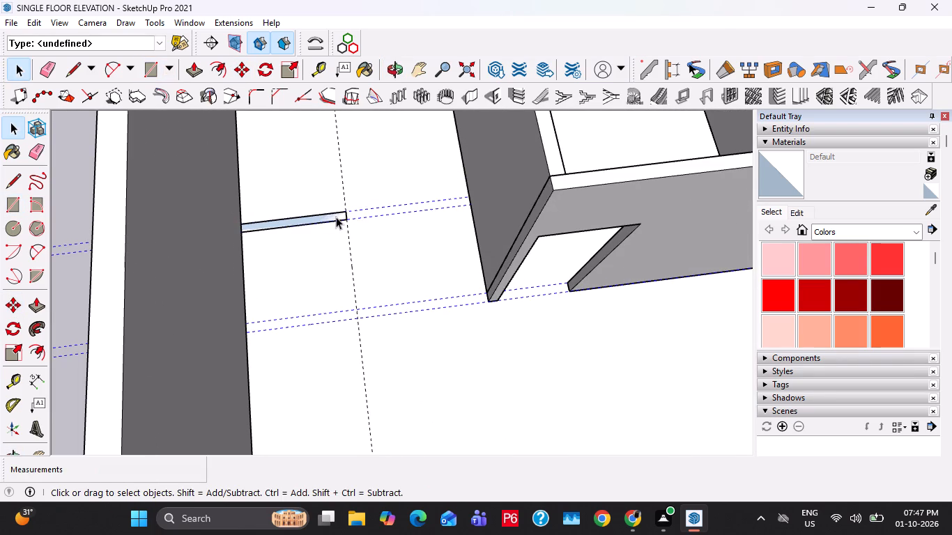
key("p")
left_click(336, 217)
left_click(122, 225)
key("space")
Draw a 4.5" by 4'6" rectangle between the front guide pair at the side wall and raise it to wall height.
scroll(279, 304, "up", 1)
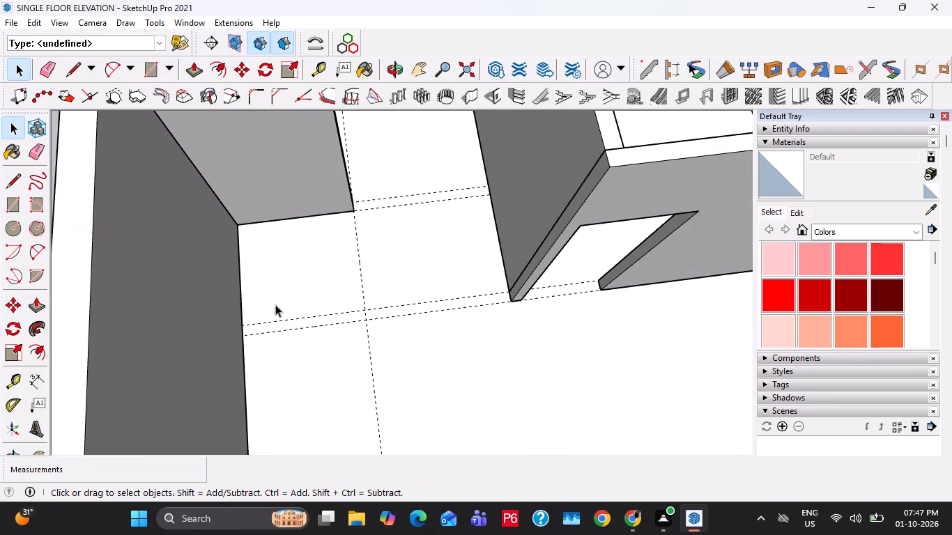
key("r")
left_click(243, 326)
left_click(364, 321)
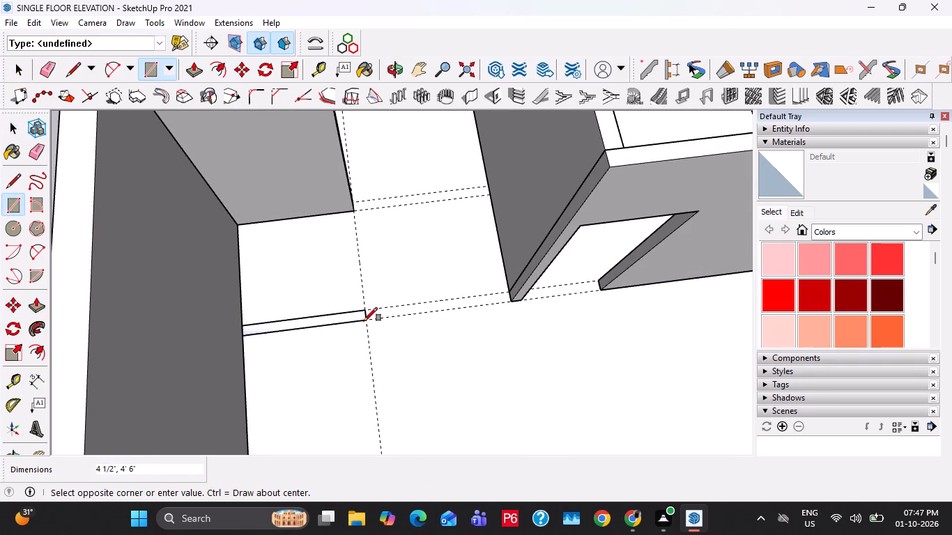
key("space")
key("o")
key("p")
left_click(358, 316)
scroll(298, 318, "down", 3)
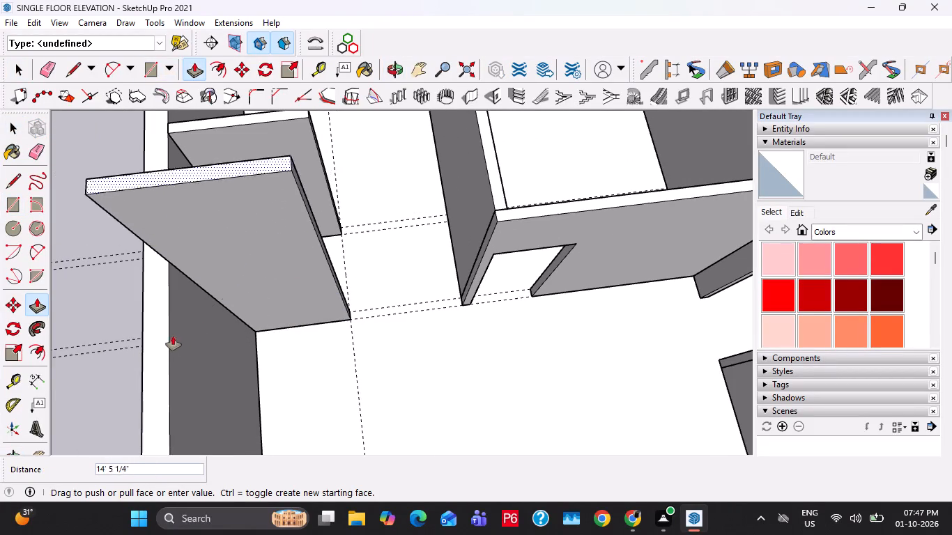
left_click(172, 336)
key("space")
Make each of the two new 4'6" partitions its own group.
triple_click(247, 284)
right_click(247, 284)
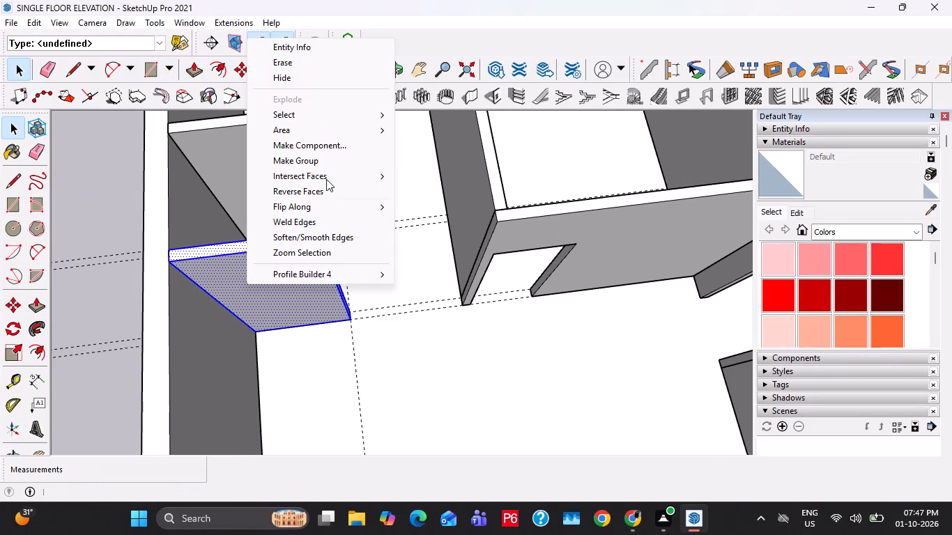
left_click(327, 157)
triple_click(293, 195)
right_click(293, 195)
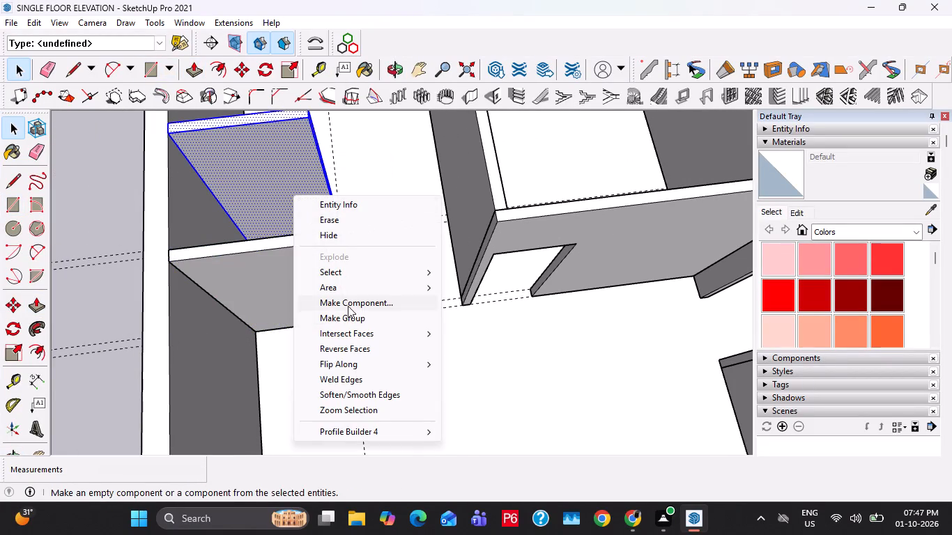
left_click(349, 319)
Create a copy of the front 4'6" partition rotated by 90°.
middle_click_drag(376, 312, 196, 340)
scroll(384, 231, "up", 2)
middle_click_drag(383, 228, 417, 327)
left_click(291, 326)
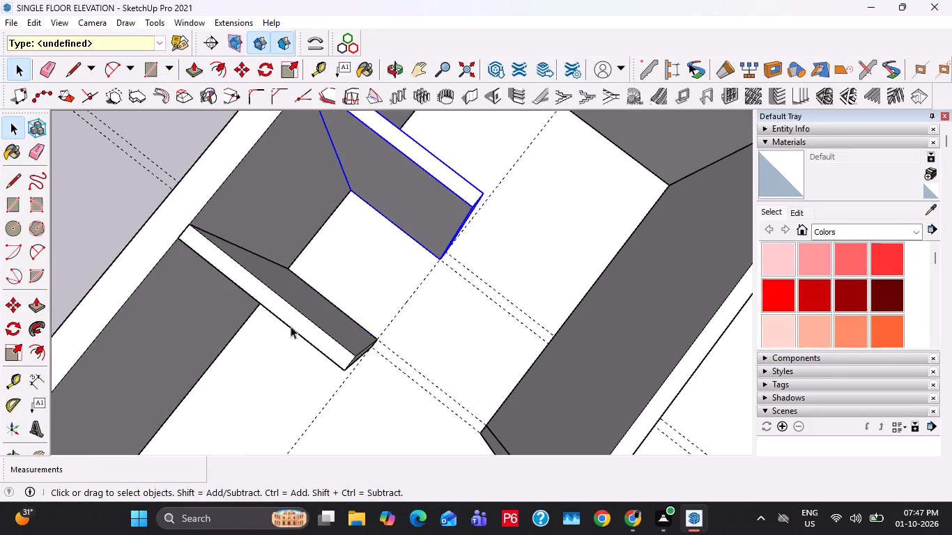
scroll(295, 323, "up", 1)
middle_click_drag(304, 307, 376, 210)
scroll(352, 290, "down", 3)
key("q")
left_click(313, 385, "ctrl")
left_click(362, 387)
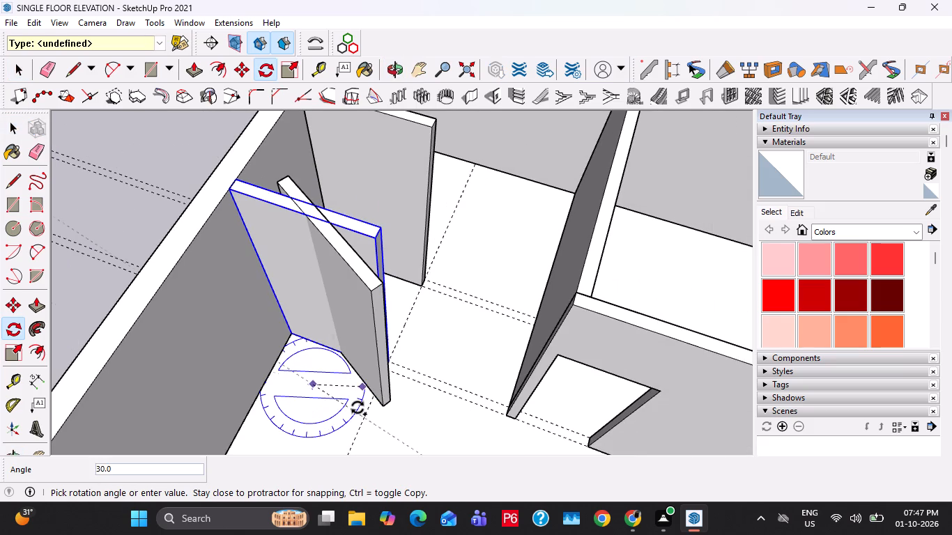
type("90")
key("Return")
key("space")
Move the rotated partition copy along to stand between the free ends of the two parallel partitions.
middle_click_drag(435, 371, 332, 403)
scroll(388, 355, "up", 3)
middle_click_drag(441, 346, 328, 375)
key("m")
scroll(346, 327, "up", 4)
left_click(337, 286)
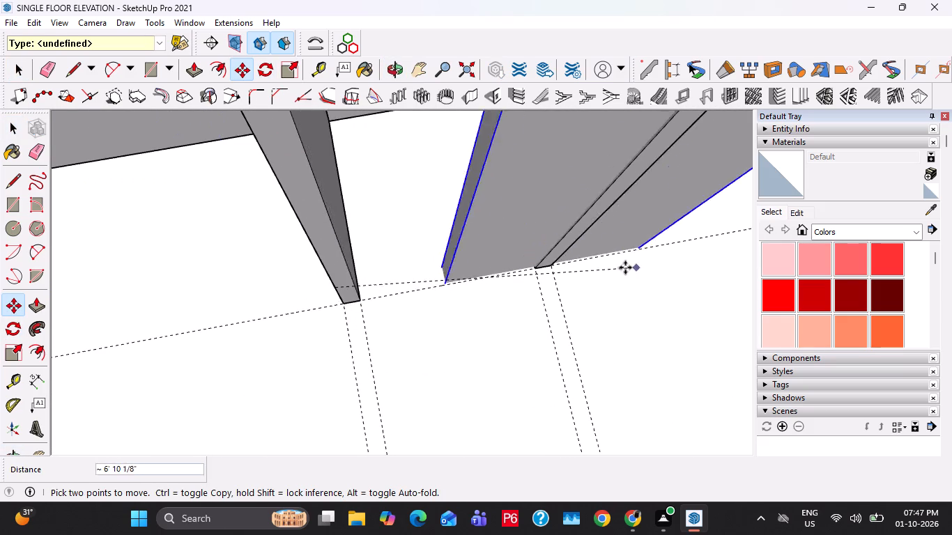
left_click(545, 262)
key("space")
Align the rotated partition's top corner with the outer top corner of the parallel partition, closing off the small room's open side.
scroll(512, 278, "down", 5)
middle_click_drag(516, 280, 397, 307)
scroll(475, 224, "up", 3)
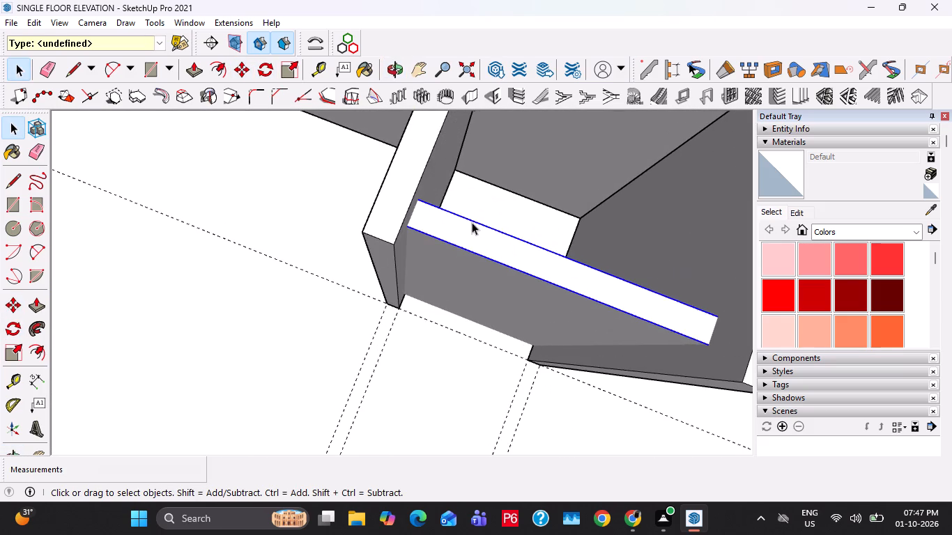
scroll(472, 222, "up", 1)
left_click(447, 228)
key("m")
left_click(397, 191)
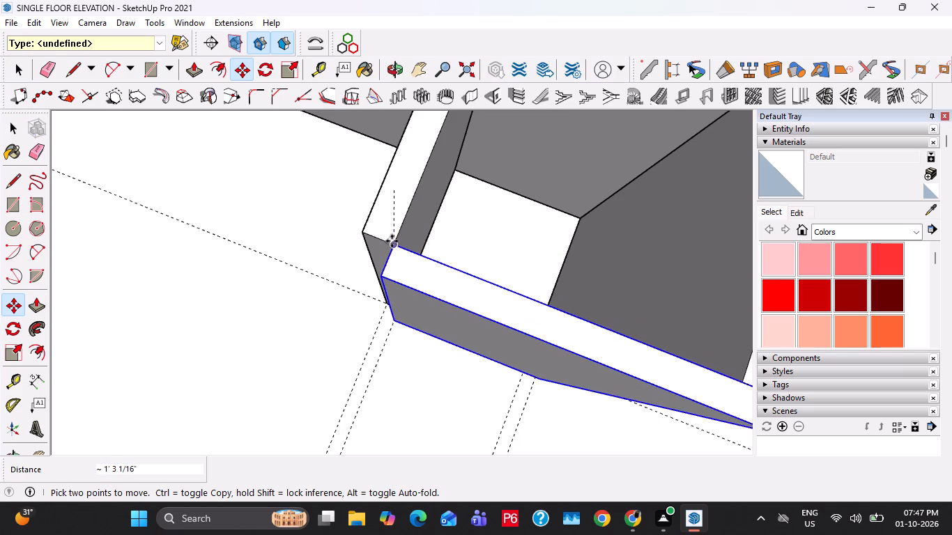
left_click(364, 235)
key("space")
Extend the closing partition's short end face inside its group to meet the other parallel partition's outer face, and leave the group.
scroll(358, 230, "down", 5)
middle_click_drag(585, 323, 468, 269)
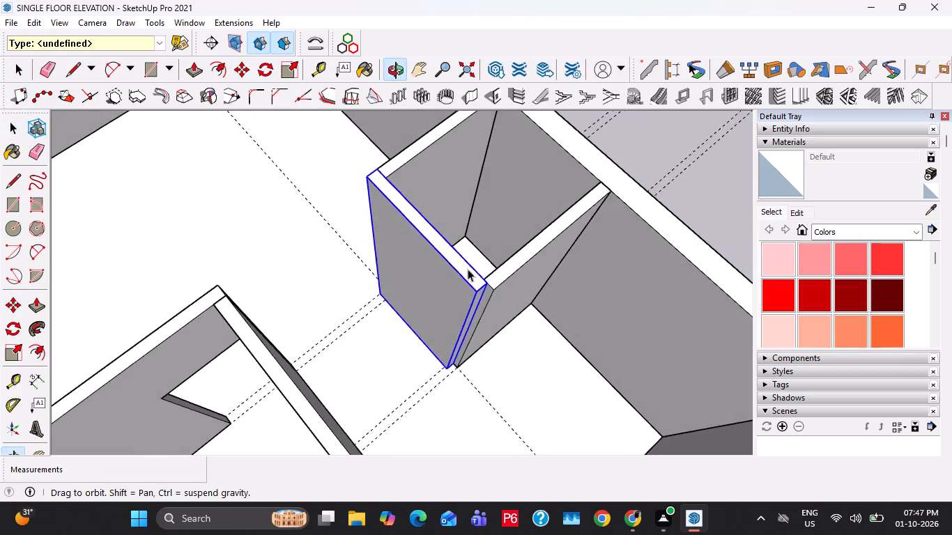
middle_click_drag(468, 269, 468, 270)
scroll(473, 306, "up", 3)
double_click(474, 307)
key("p")
left_click(474, 299)
left_click(505, 274)
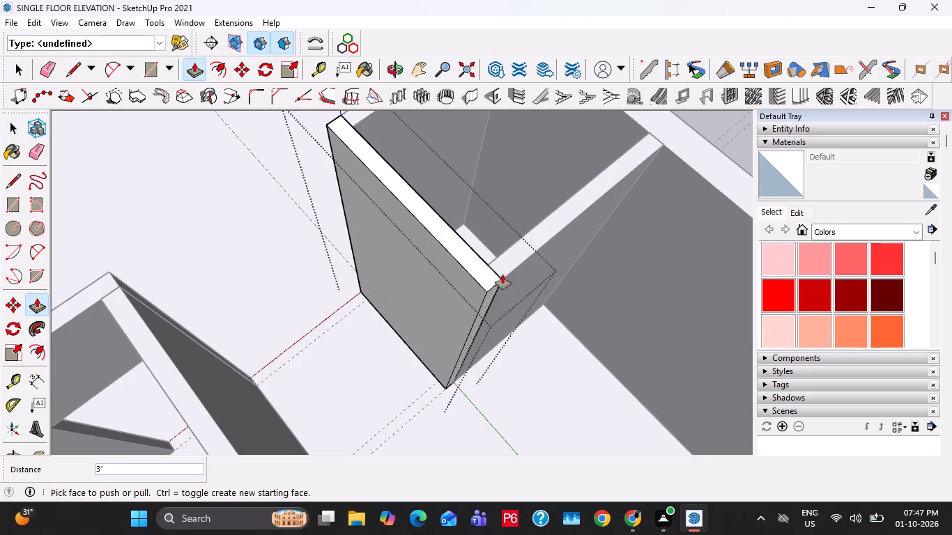
key("space")
middle_click_drag(426, 277, 601, 290)
scroll(461, 261, "down", 6)
middle_click_drag(419, 286, 533, 221)
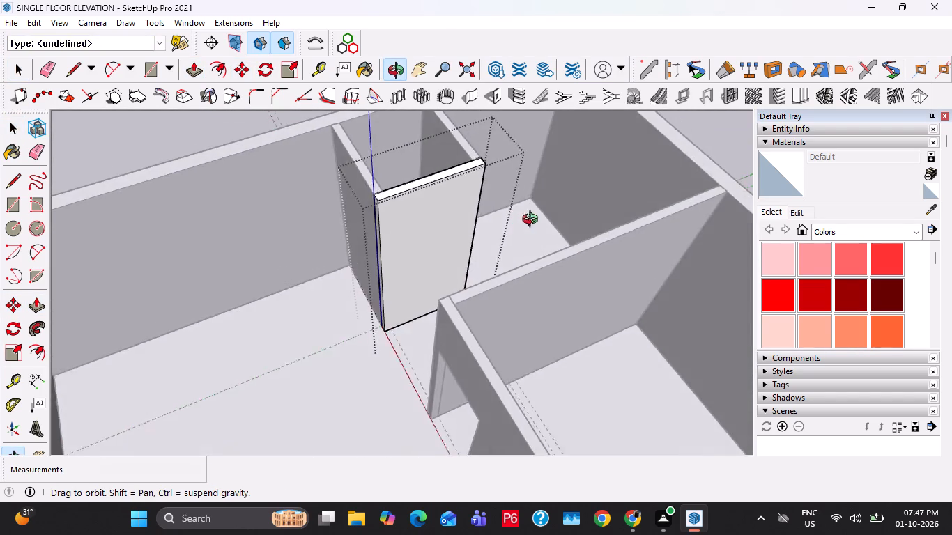
middle_click_drag(533, 221, 535, 221)
key("Escape")
key("Escape")
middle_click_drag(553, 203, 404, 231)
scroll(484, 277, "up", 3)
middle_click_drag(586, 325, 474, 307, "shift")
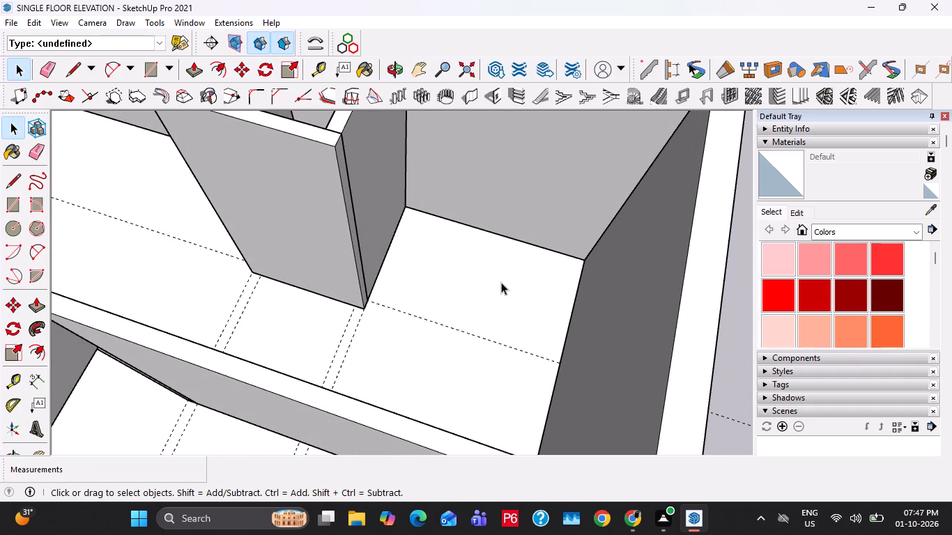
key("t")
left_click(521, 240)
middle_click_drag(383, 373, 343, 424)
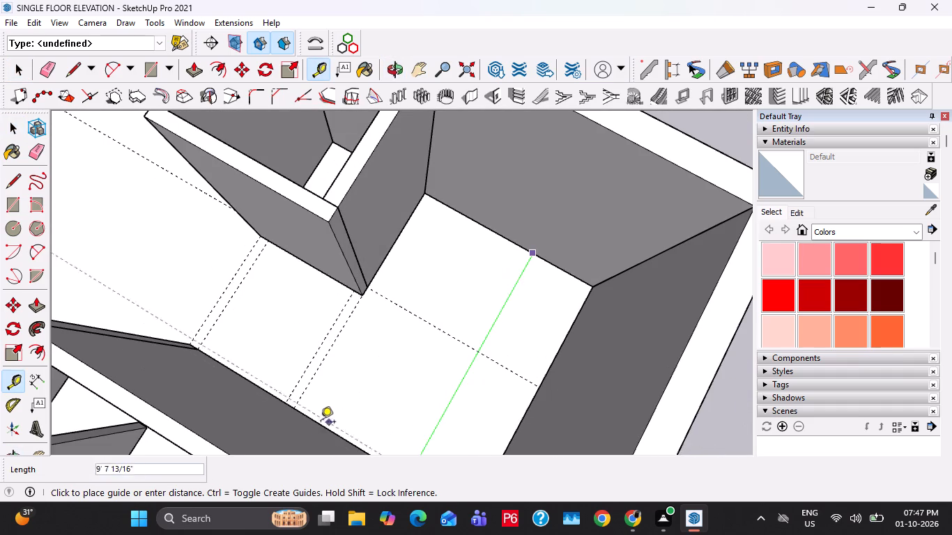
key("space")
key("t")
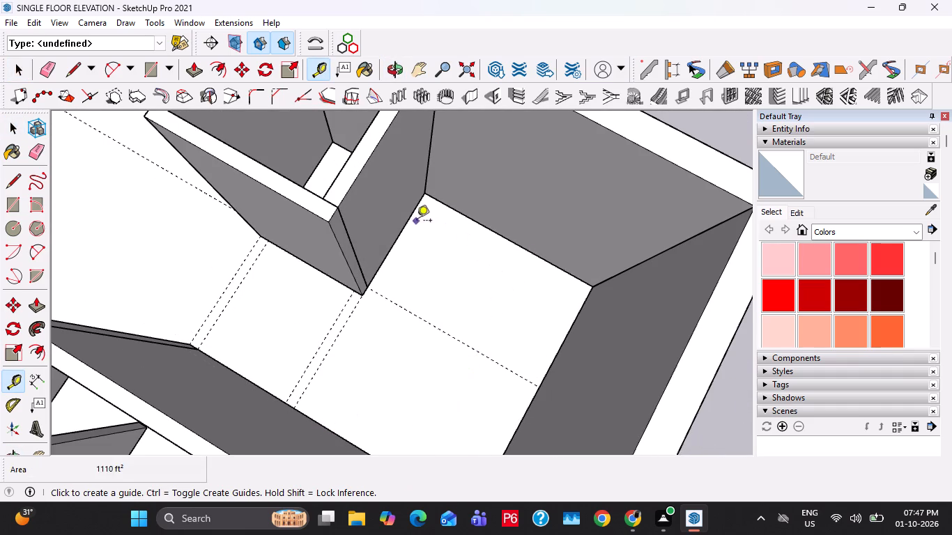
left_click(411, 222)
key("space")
Place a vertical guide on the back wall 4.5" from its corner with the enclosed room's partition, and another 2'6" beyond it.
scroll(495, 295, "down", 4)
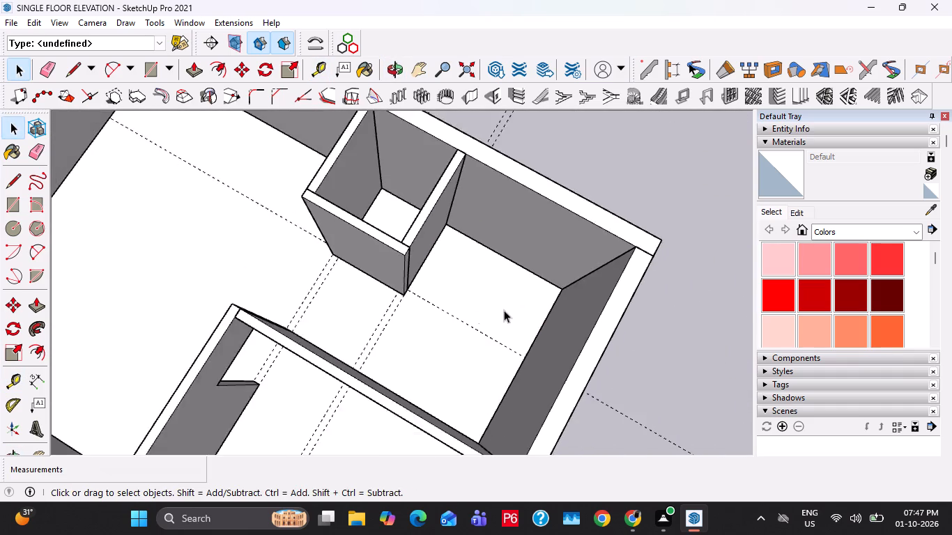
middle_click_drag(498, 317, 169, 346)
scroll(245, 352, "up", 4)
middle_click_drag(300, 343, 266, 330)
key("r")
key("space")
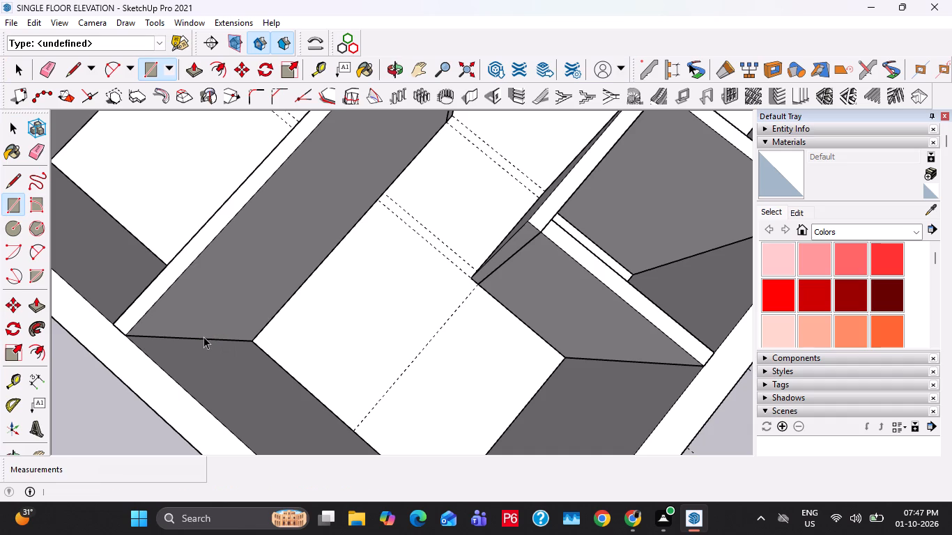
type("T")
left_click(206, 341)
type("4.5\"")
key("Return")
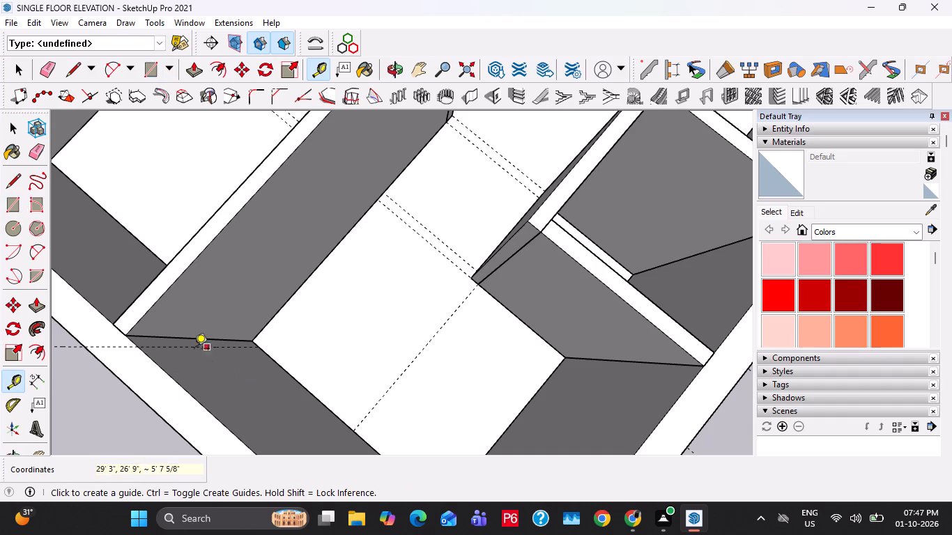
left_click(186, 348)
type("2'6\"")
key("Return")
Place a horizontal guide 7' above the floor on the back wall to mark the door opening's height.
middle_click_drag(307, 367, 147, 375)
scroll(310, 256, "up", 2)
left_click(259, 268)
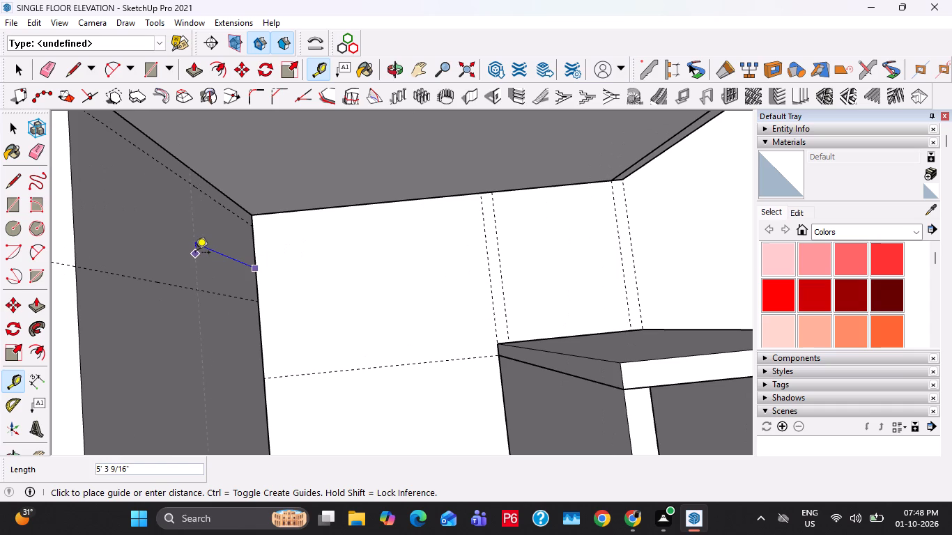
type("7'")
key("Return")
key("space")
Cut the 2'6" by 7' door opening marked by the guides through the full 9" thickness of the back wall.
double_click(192, 253)
key("t")
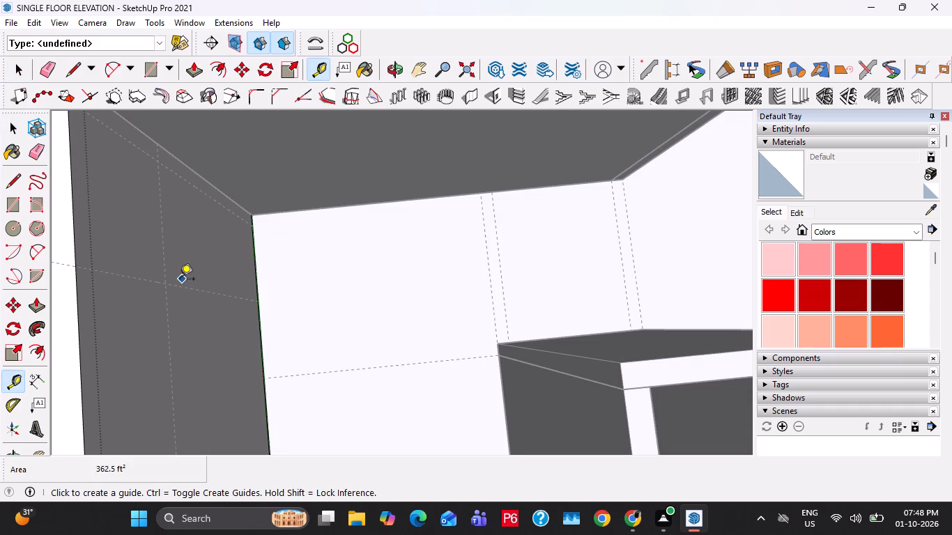
key("r")
left_click(163, 284)
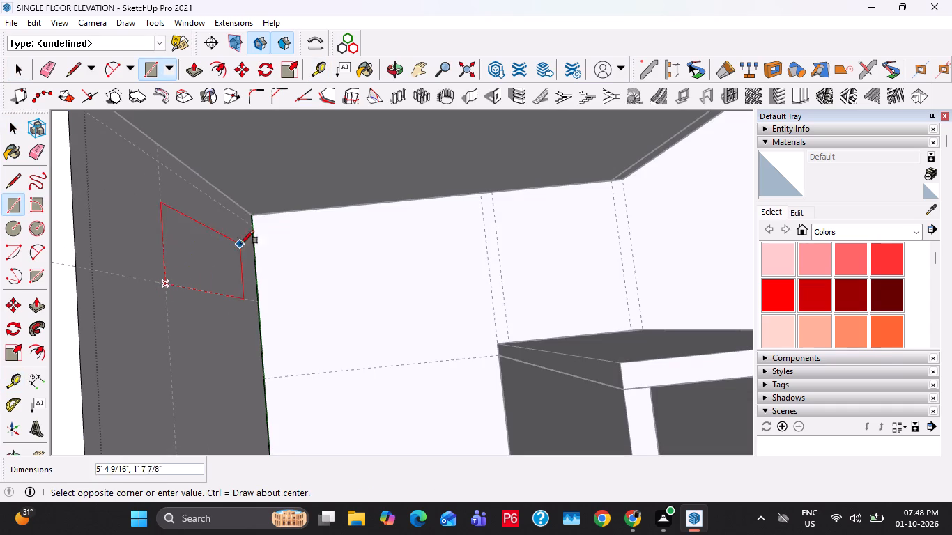
left_click(252, 227)
key("space")
left_click(232, 258)
scroll(232, 258, "down", 3)
key("p")
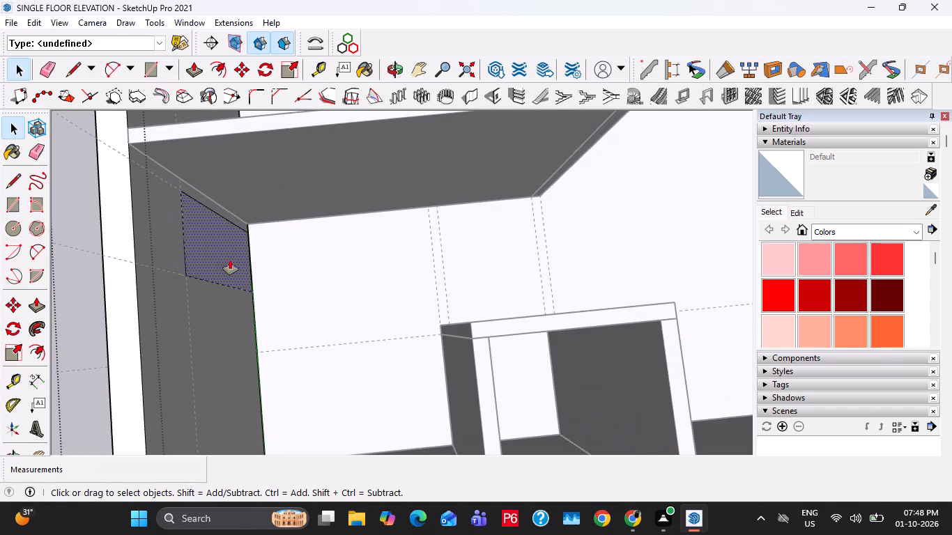
left_click(230, 260)
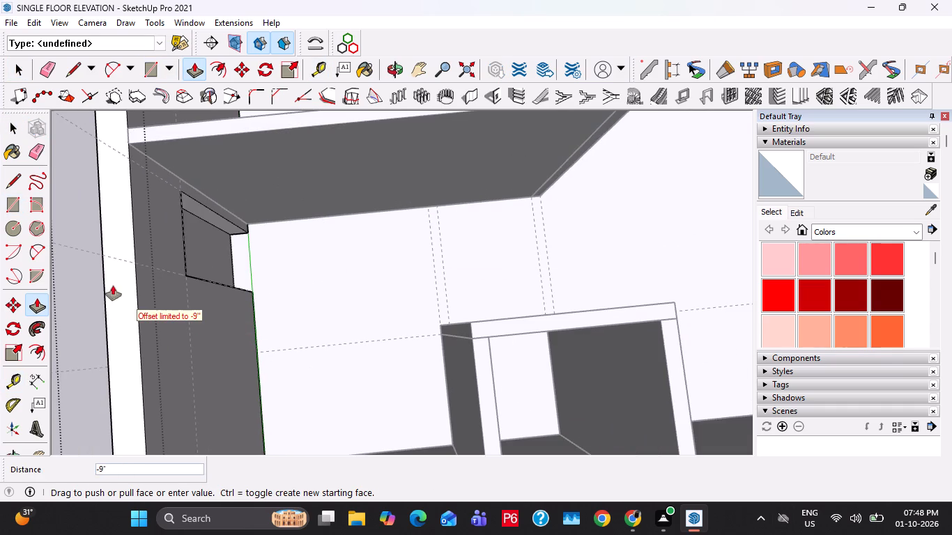
left_click(103, 293)
key("space")
key("Escape")
scroll(245, 161, "down", 6)
key("Escape")
Place floor guides 2' in from the long side wall and 2' in from the back wall, in the corner beyond the small room.
middle_click_drag(364, 274, 80, 235)
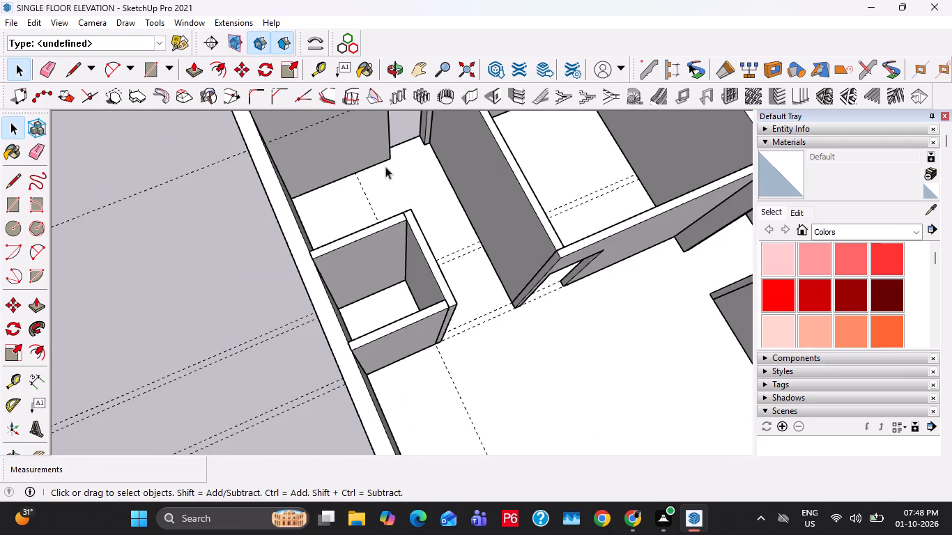
middle_click_drag(389, 167, 213, 259)
scroll(307, 247, "up", 5)
middle_click_drag(383, 311, 262, 284)
scroll(341, 296, "up", 1)
key("t")
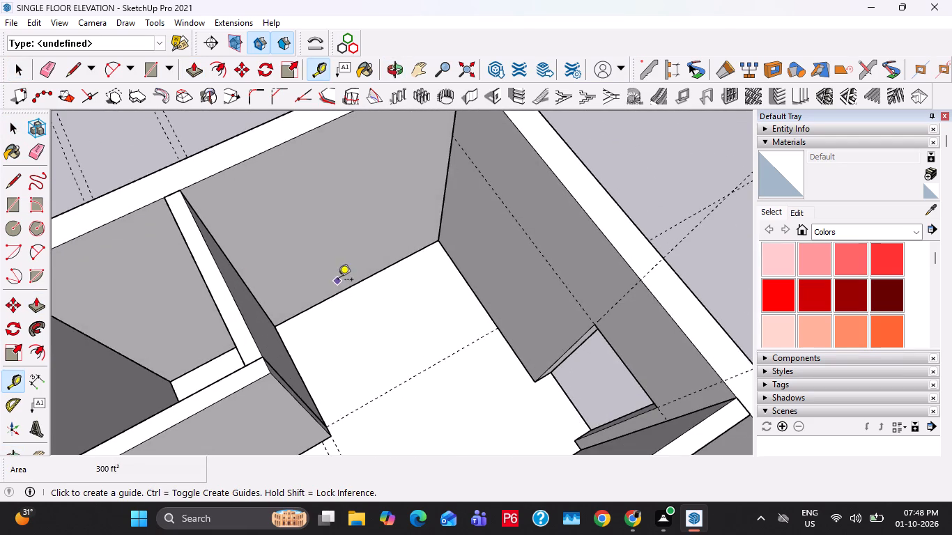
left_click(351, 291)
type("2'")
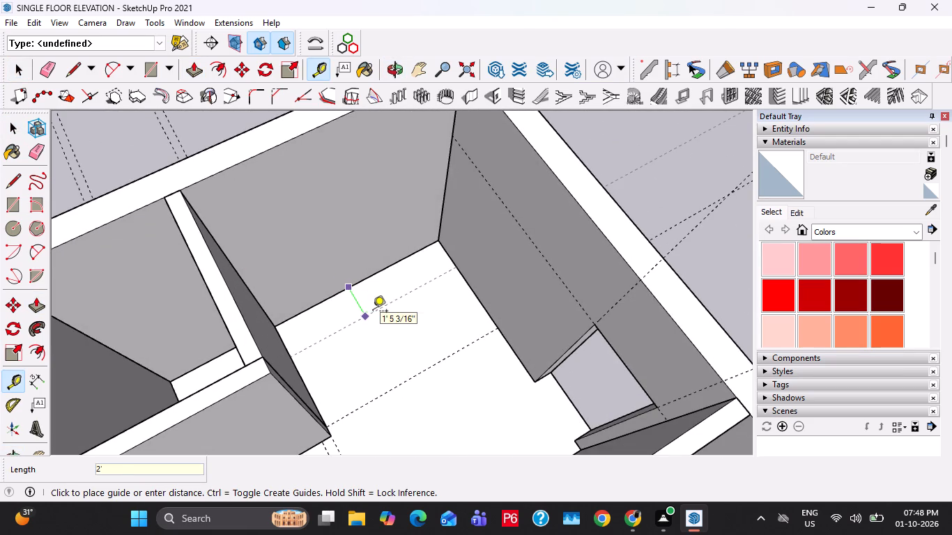
key("Return")
left_click(478, 294)
type("2'")
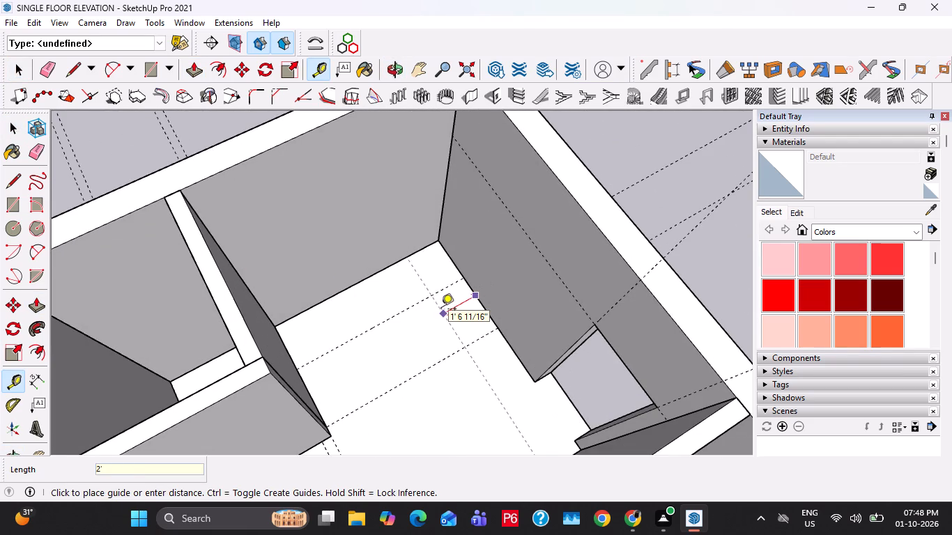
key("Return")
Draw a 7'7 1/2" by 2' floor rectangle along the side wall, from the small room's partition to the back wall.
middle_click_drag(451, 299, 440, 314)
key("space")
key("r")
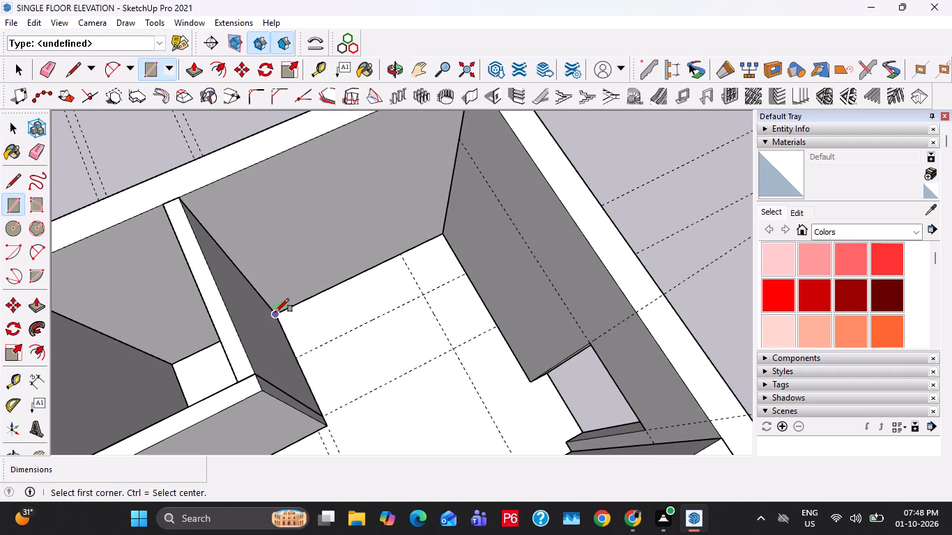
left_click(275, 312)
left_click(462, 277)
Draw a 2' by 7' floor rectangle along the back wall, from the 2' side guide to the door opening.
left_click(404, 256)
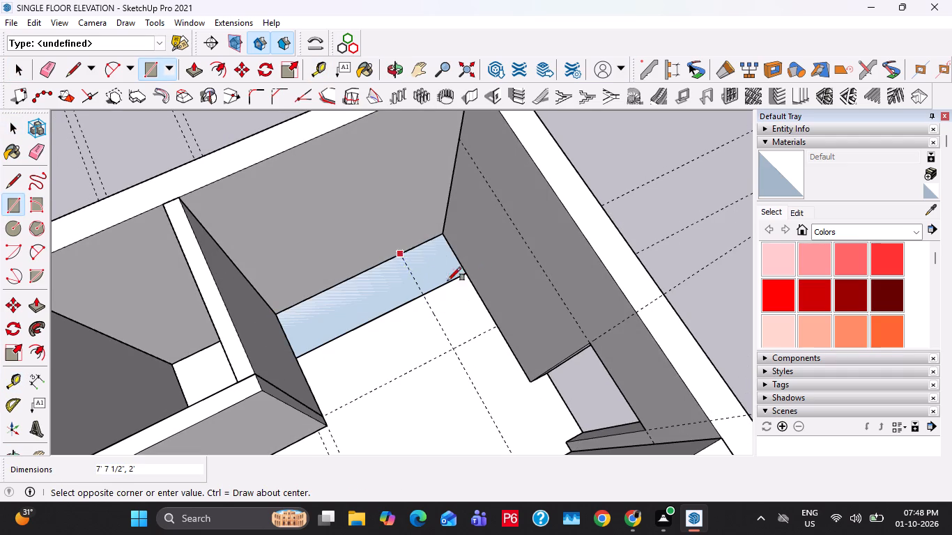
left_click(525, 378)
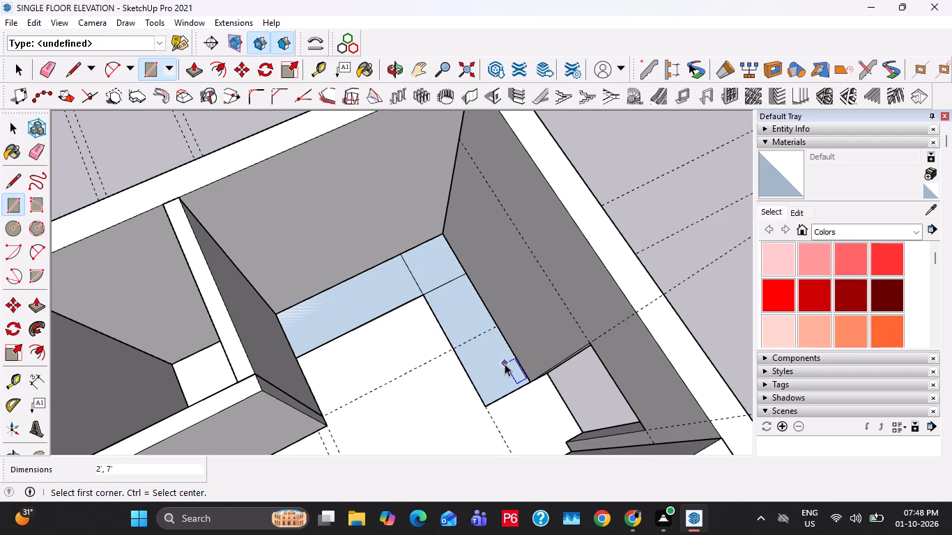
key("space")
Push/Pull all three faces of the L-shaped floor layout up 2'.
key("p")
left_click(493, 362)
type("2'")
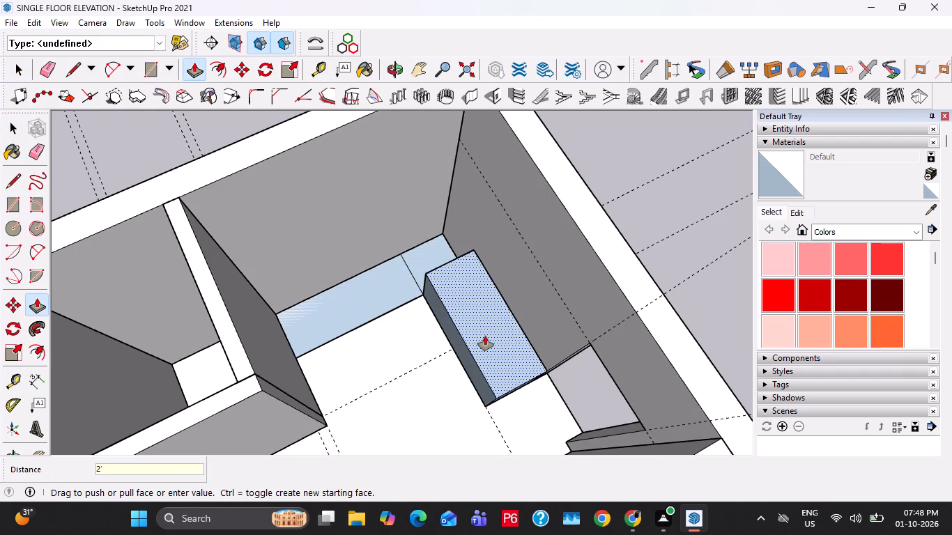
key("Return")
left_click(370, 295)
left_click(456, 306)
left_click(440, 255)
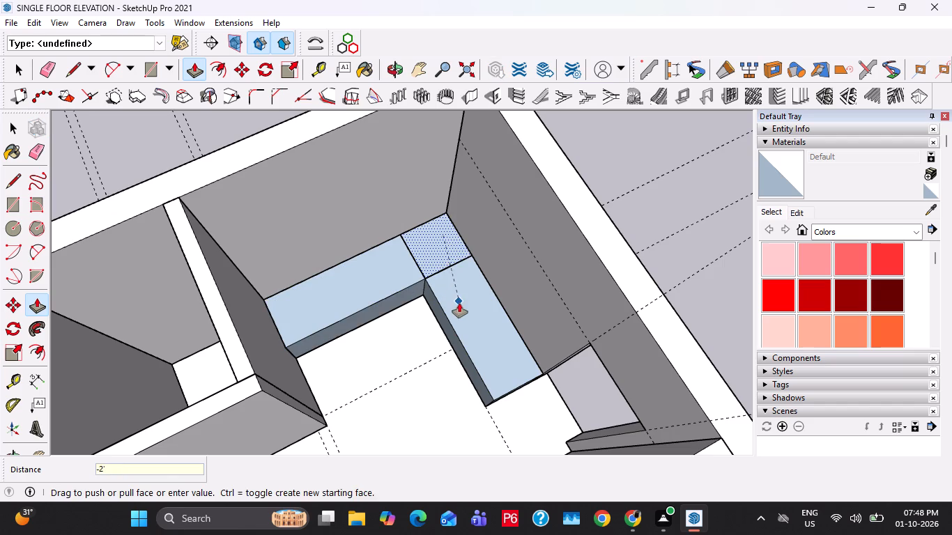
left_click(459, 303)
Erase the two dividing edges at the corner of the raised L-shaped platform's top.
key("space")
key("e")
left_click_drag(428, 258, 414, 269)
left_click_drag(427, 269, 444, 282)
key("space")
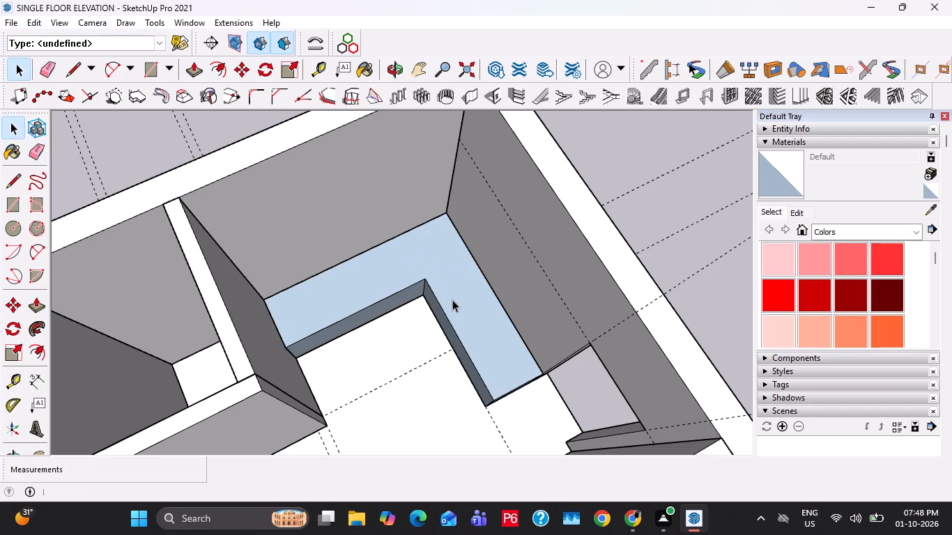
Reverse the faces of the whole L-shaped platform and make it a group.
triple_click(452, 300)
left_click(452, 300)
right_click(452, 300)
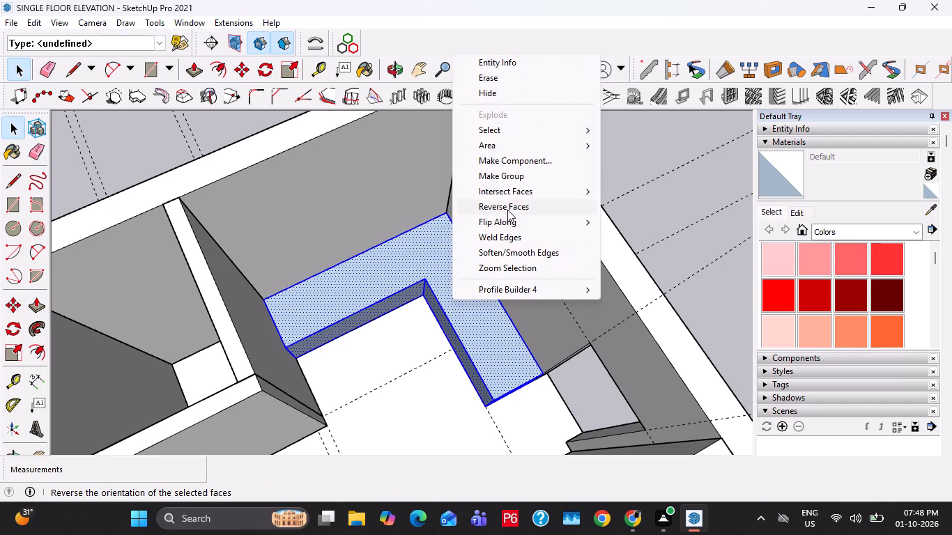
left_click(507, 210)
right_click(452, 275)
left_click(517, 156)
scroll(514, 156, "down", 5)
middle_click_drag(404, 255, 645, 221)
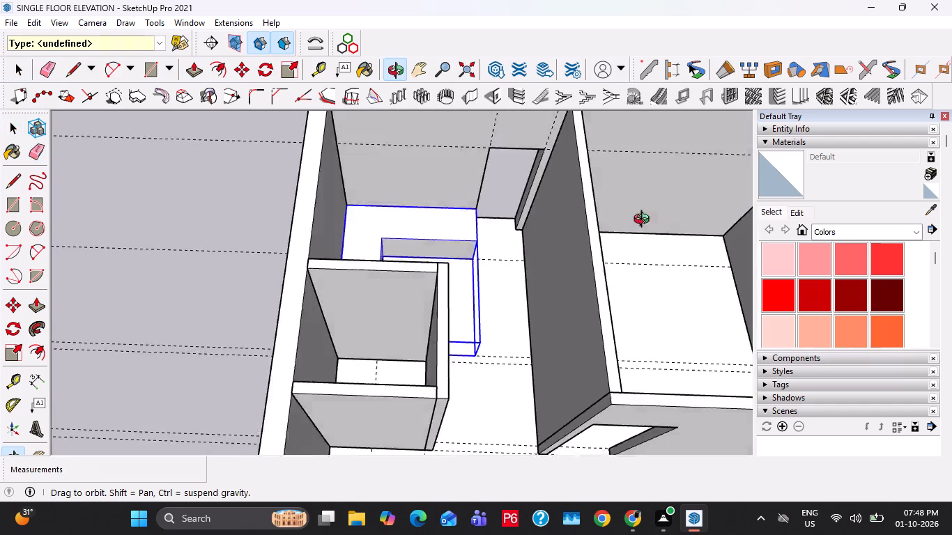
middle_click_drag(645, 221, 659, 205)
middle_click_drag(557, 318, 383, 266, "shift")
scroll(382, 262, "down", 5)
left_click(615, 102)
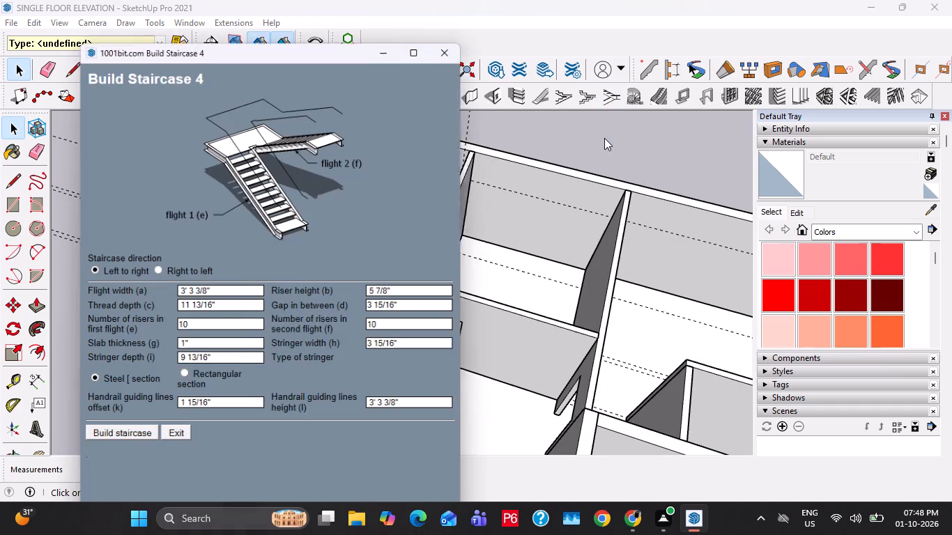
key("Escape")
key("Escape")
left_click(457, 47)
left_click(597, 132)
Delete all guides from the model.
middle_click_drag(399, 245, 323, 218)
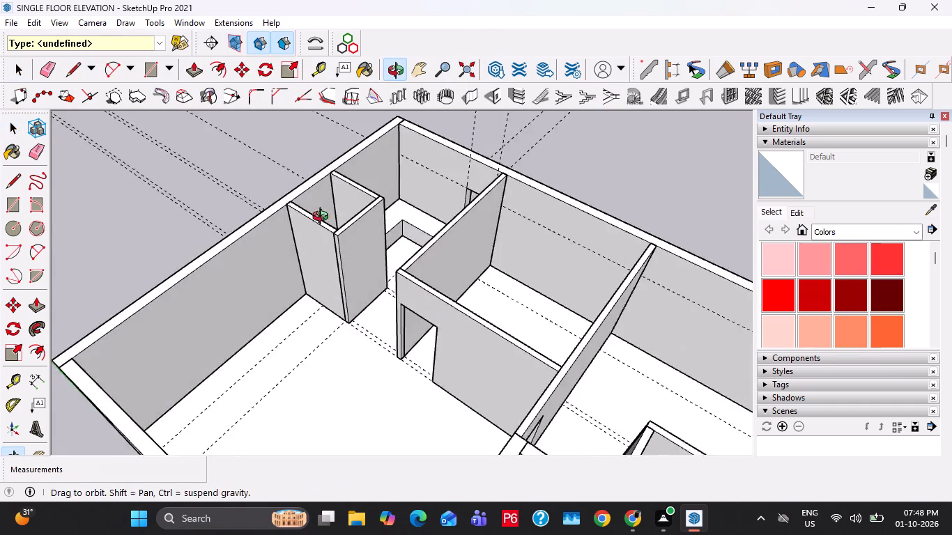
middle_click_drag(323, 218, 321, 217)
scroll(318, 213, "down", 5)
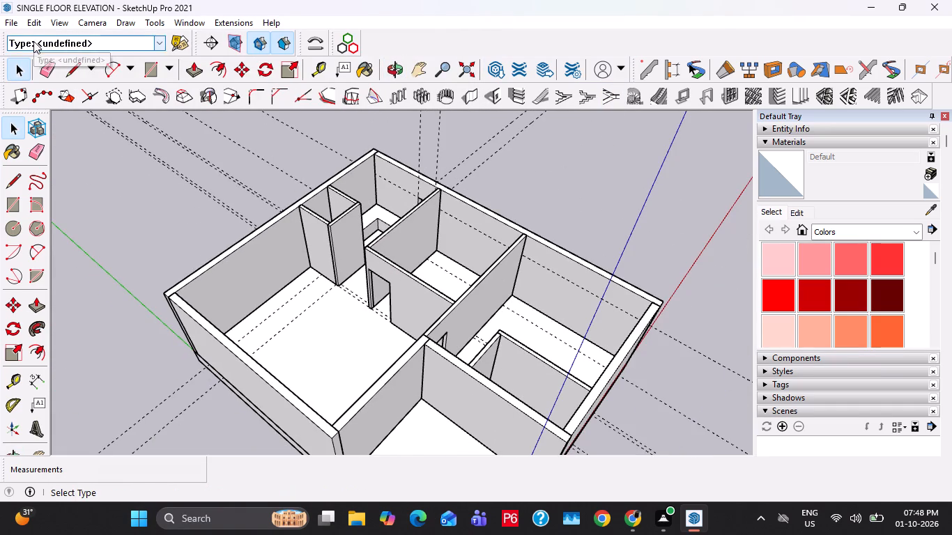
left_click(33, 18)
left_click(76, 146)
Measure the front room's length from the cross wall with the door opening to the front wall.
middle_click_drag(539, 349, 371, 352, "shift")
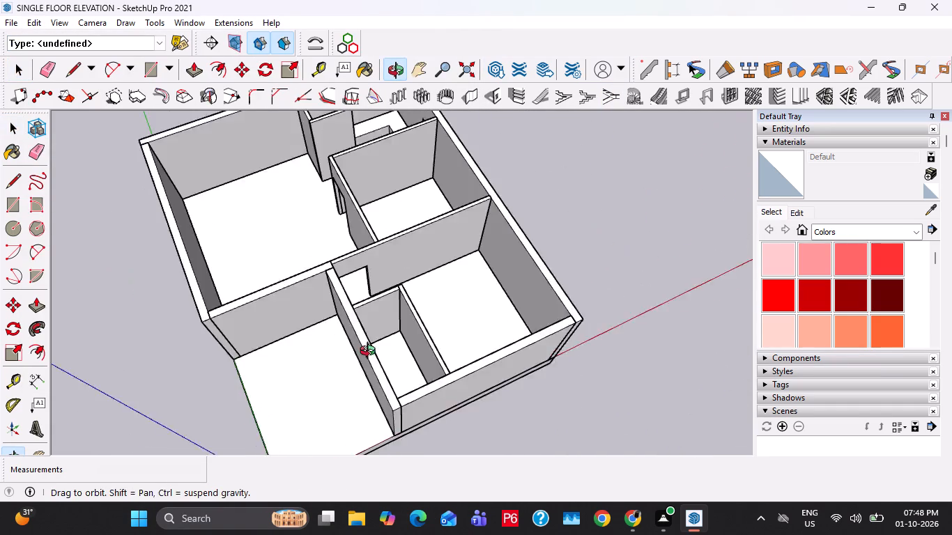
middle_click_drag(371, 352, 365, 356, "shift")
scroll(423, 327, "up", 3)
key("t")
left_click(441, 256)
middle_click_drag(486, 342, 515, 401)
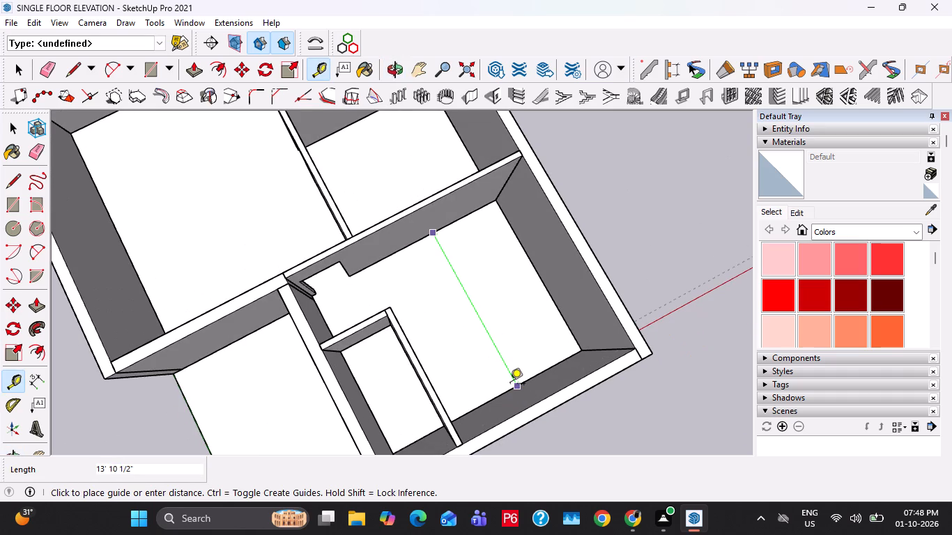
key("space")
Move the cross wall with the door opening and the wall continuing in line with it 10.5" toward the front.
middle_click_drag(383, 326, 391, 296)
left_click(393, 237)
left_click(278, 327, "ctrl")
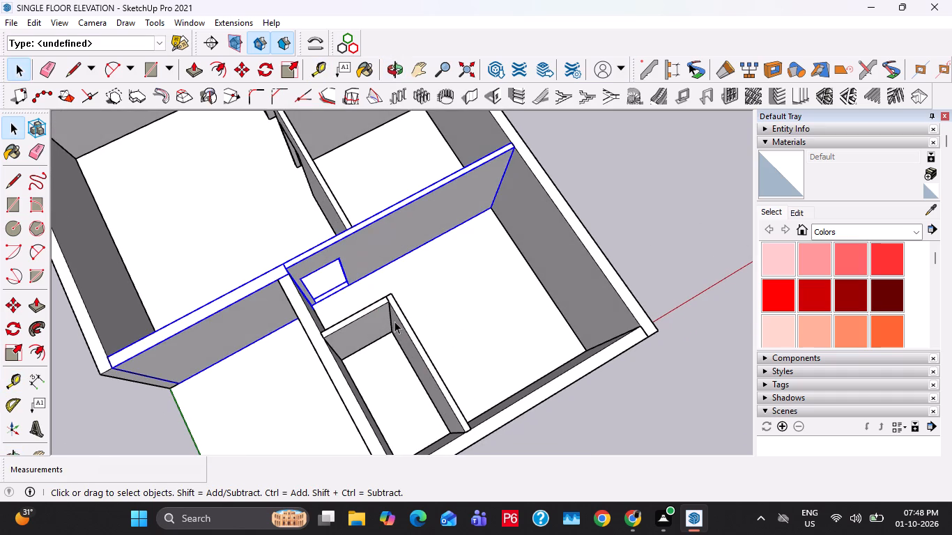
key("m")
left_click(411, 318)
key("space")
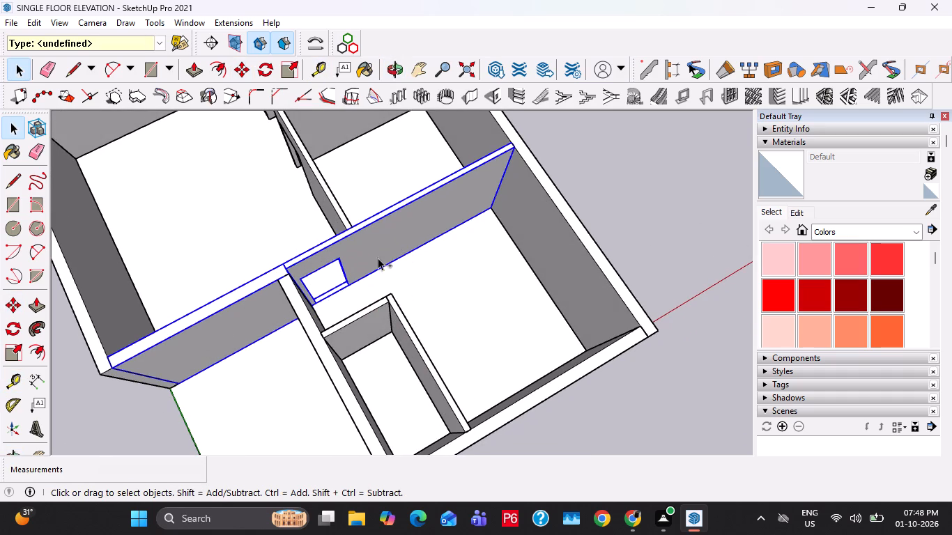
left_click(193, 336, "ctrl")
key("m")
left_click(446, 283)
type("10.5\"")
key("Return")
key("space")
scroll(307, 313, "up", 2)
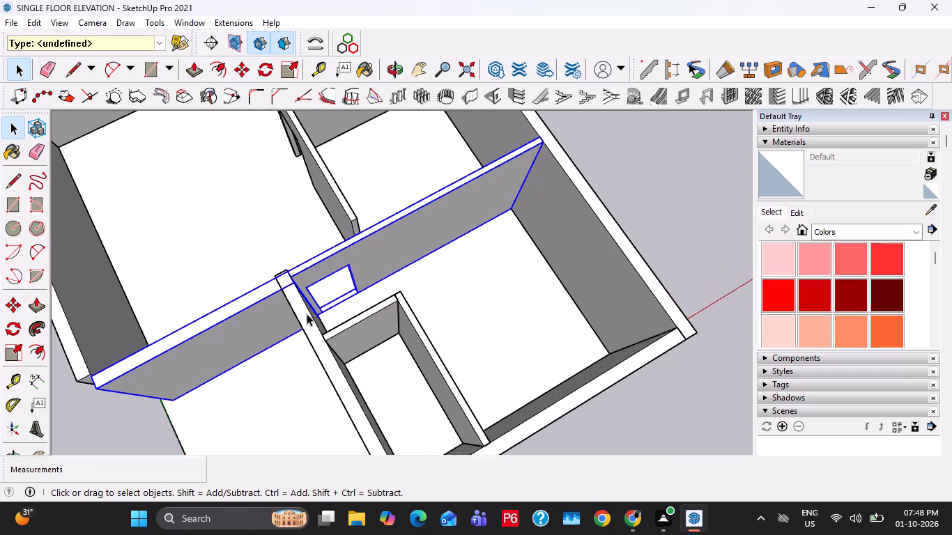
Push back the end face of the wall between the open front area and front room to meet the moved cross wall.
double_click(307, 313)
middle_click_drag(238, 315, 710, 203)
scroll(604, 279, "up", 3)
left_click(426, 274)
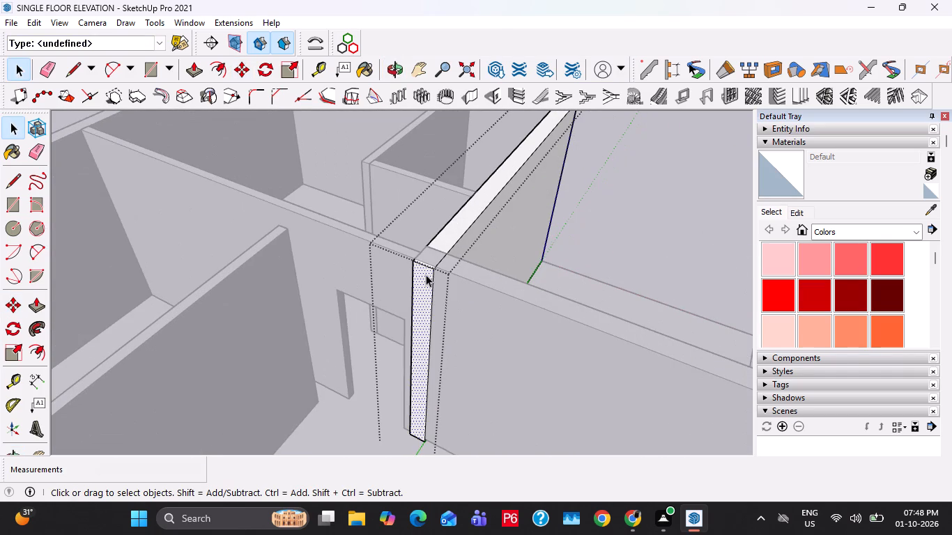
key("p")
left_click(426, 274)
left_click(471, 263)
key("space")
scroll(470, 263, "down", 5)
middle_click_drag(470, 286, 401, 332)
key("Escape")
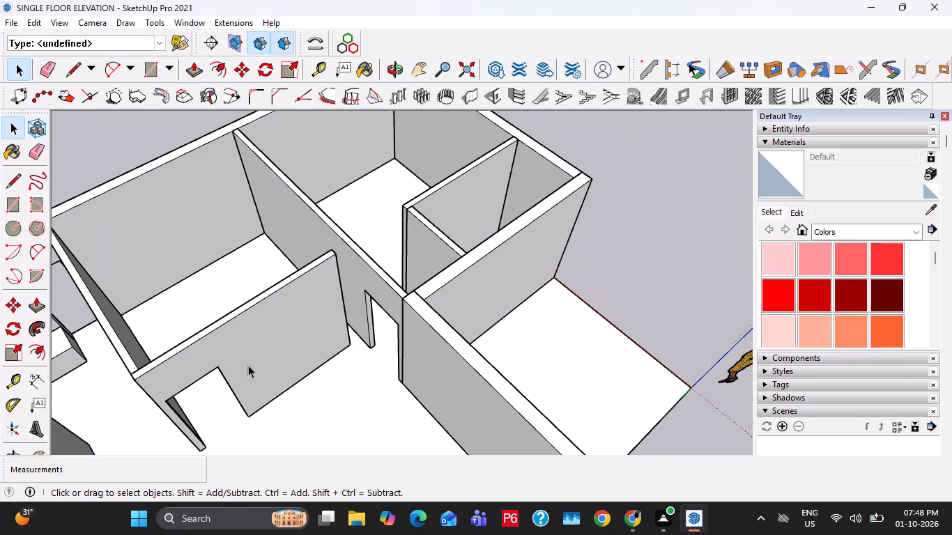
Move the partition with the door opening and its adjoining long partition 10.5" toward the moved cross wall.
key("space")
left_click(256, 361)
left_click(135, 347, "ctrl")
key("m")
left_click(337, 419)
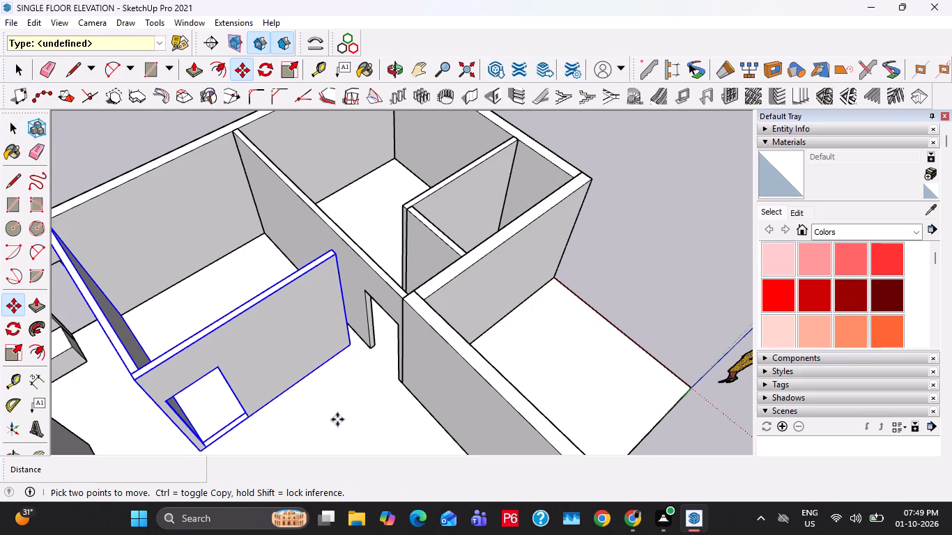
type("10.5\"")
key("Return")
key("space")
scroll(353, 375, "down", 5)
Inspect the room with the L-shaped platform and measure across it from the long partition.
left_click(305, 412)
middle_click_drag(185, 408, 316, 355, "shift")
scroll(294, 305, "up", 6)
middle_click_drag(379, 301, 341, 322)
scroll(344, 277, "up", 4)
middle_click_drag(351, 274, 321, 285)
middle_click_drag(346, 253, 370, 275)
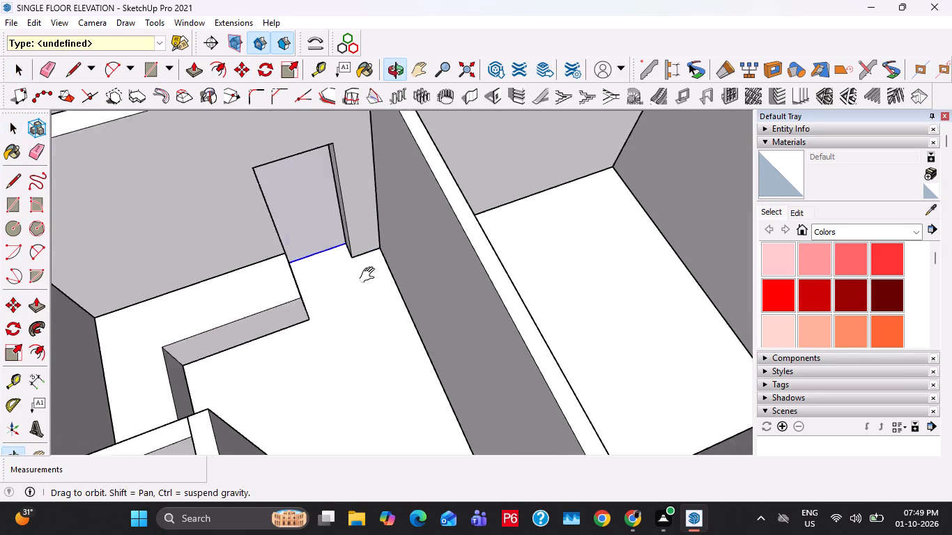
middle_click_drag(370, 275, 405, 310)
middle_click_drag(378, 308, 323, 311)
middle_click(399, 274)
middle_click_drag(295, 328, 303, 325)
scroll(421, 267, "down", 2)
key("t")
left_click(439, 358)
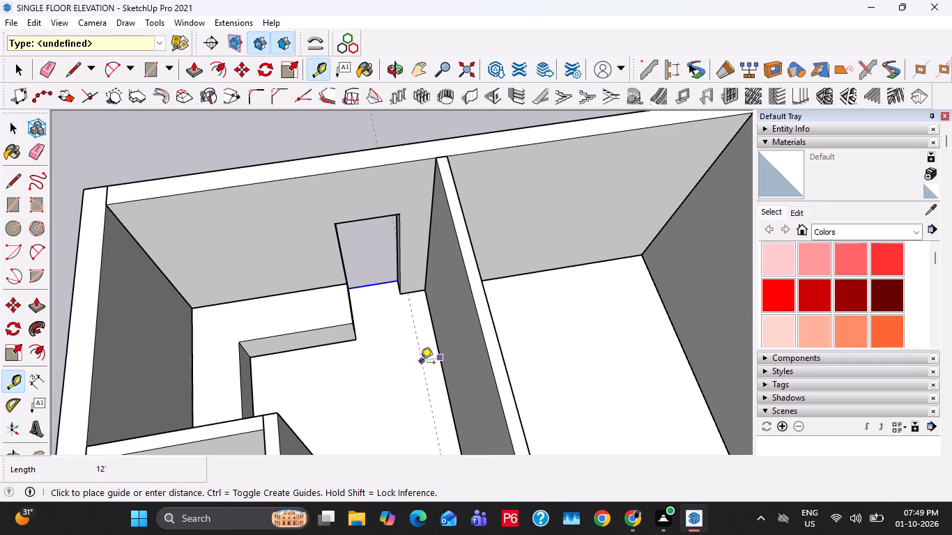
key("space")
Hide the L-shaped platform temporarily to measure the room's width from the long partition, and undo the hiding.
right_click(231, 341)
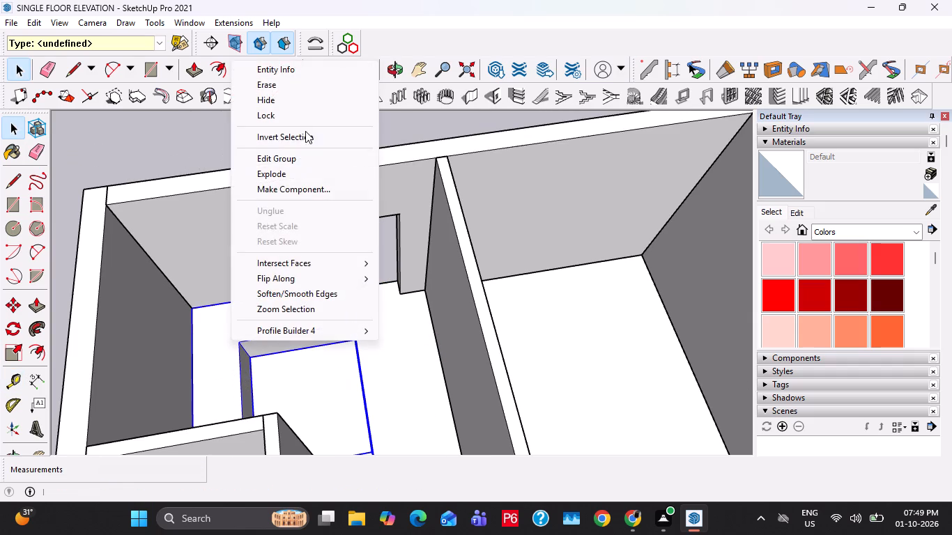
left_click(293, 98)
key("t")
left_click(432, 342)
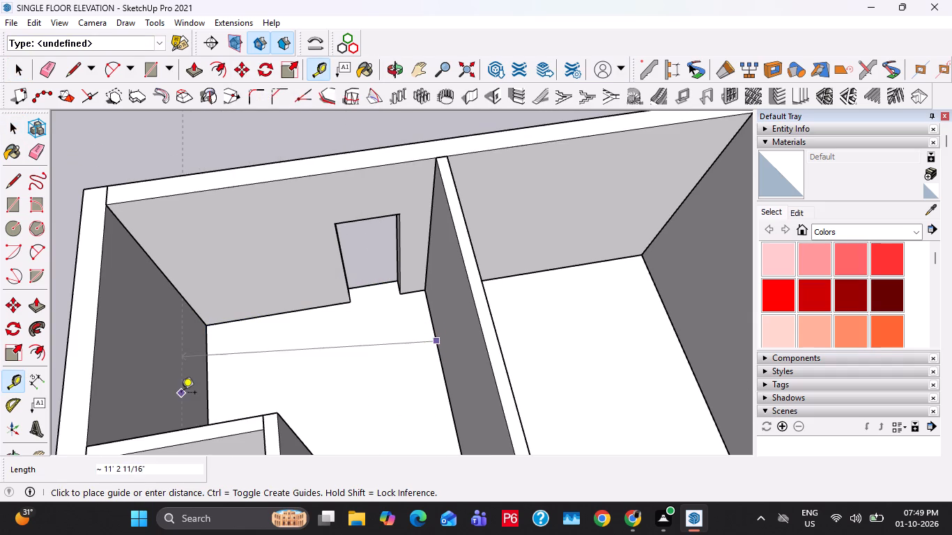
key("space")
key("ctrl+z")
Extend the end face of the moved wall behind the open front area to the long outer side wall.
scroll(230, 359, "down", 9)
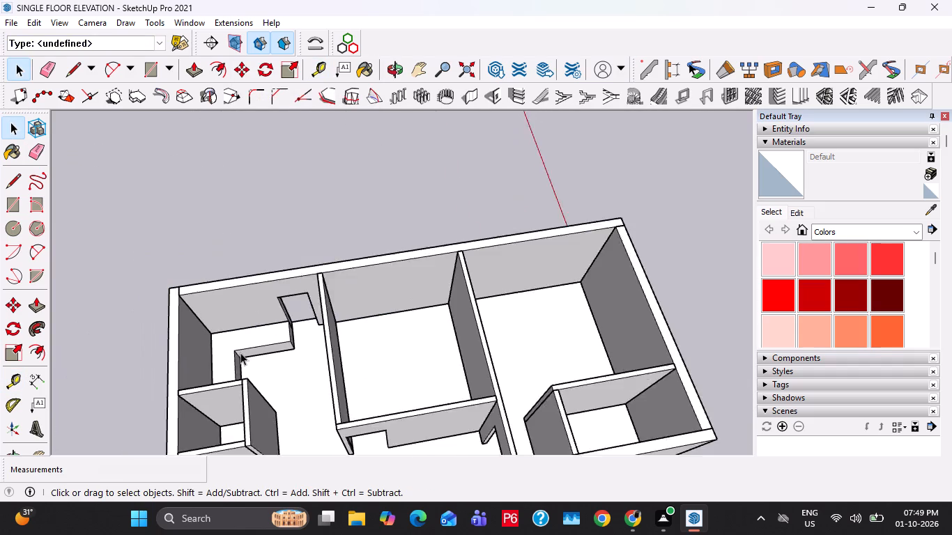
scroll(240, 352, "down", 5)
middle_click_drag(582, 381, 259, 284)
scroll(248, 333, "up", 6)
middle_click_drag(234, 386, 414, 328)
double_click(370, 237)
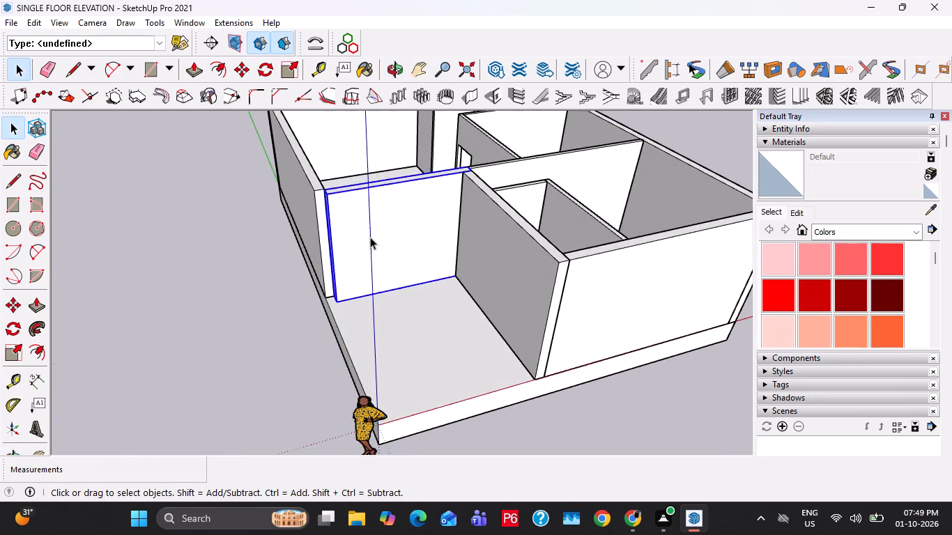
middle_click_drag(350, 235, 429, 234)
scroll(383, 217, "up", 3)
left_click(344, 215)
key("p")
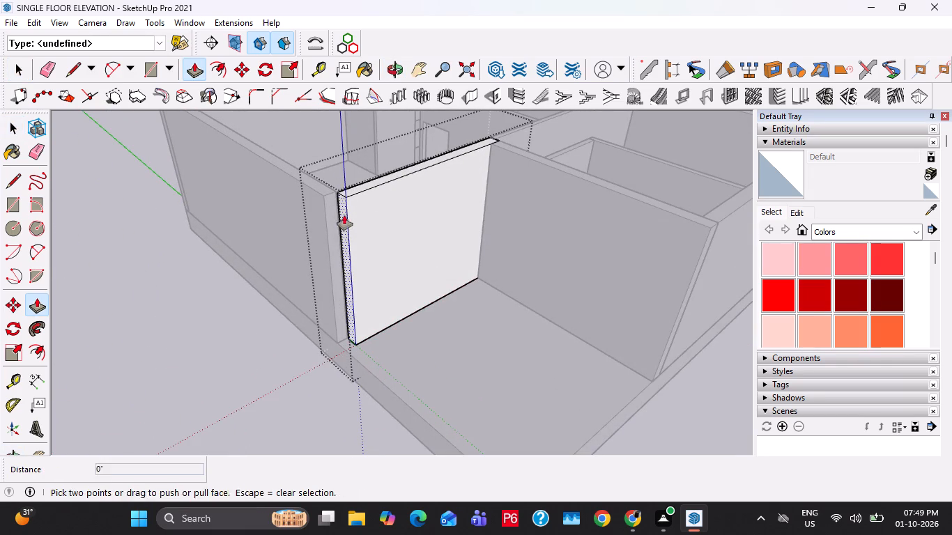
left_click(344, 215)
left_click(329, 203)
key("space")
scroll(328, 212, "down", 5)
key("space")
key("Escape")
middle_click_drag(466, 329, 385, 342)
key("Escape")
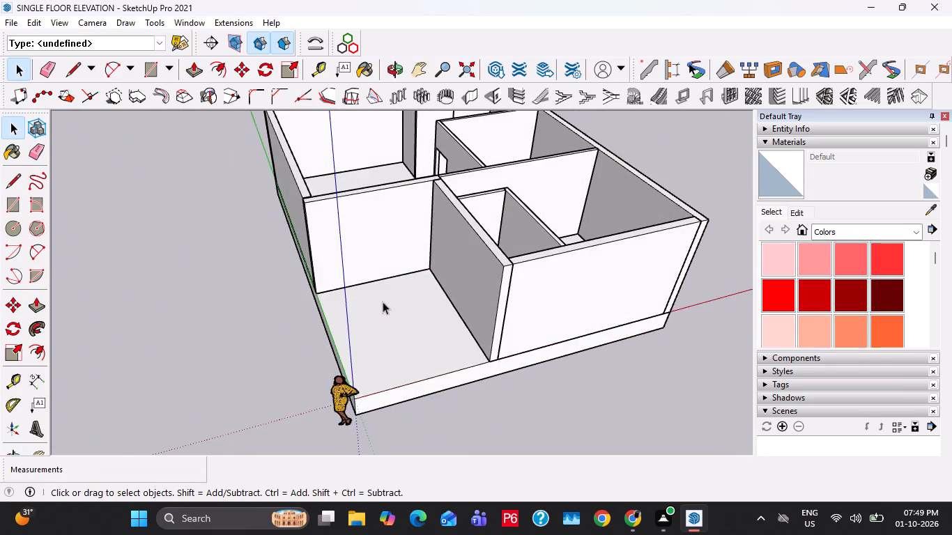
key("Escape")
Draw the roof rectangle on top of the walls between the house's diagonally opposite outer corners, covering the open front area.
scroll(383, 299, "down", 3)
middle_click_drag(391, 337, 374, 364)
key("r")
middle_click_drag(323, 209, 393, 249)
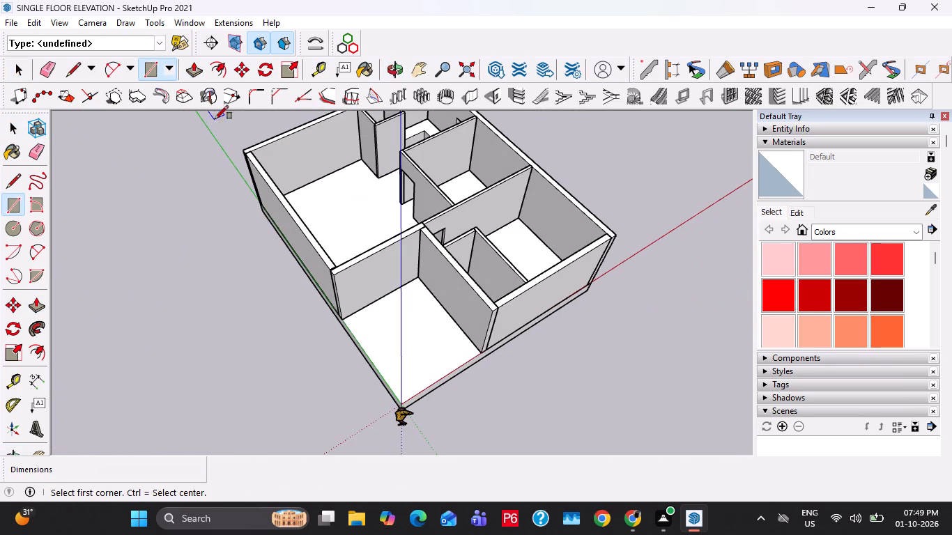
left_click(244, 150)
scroll(598, 245, "up", 2)
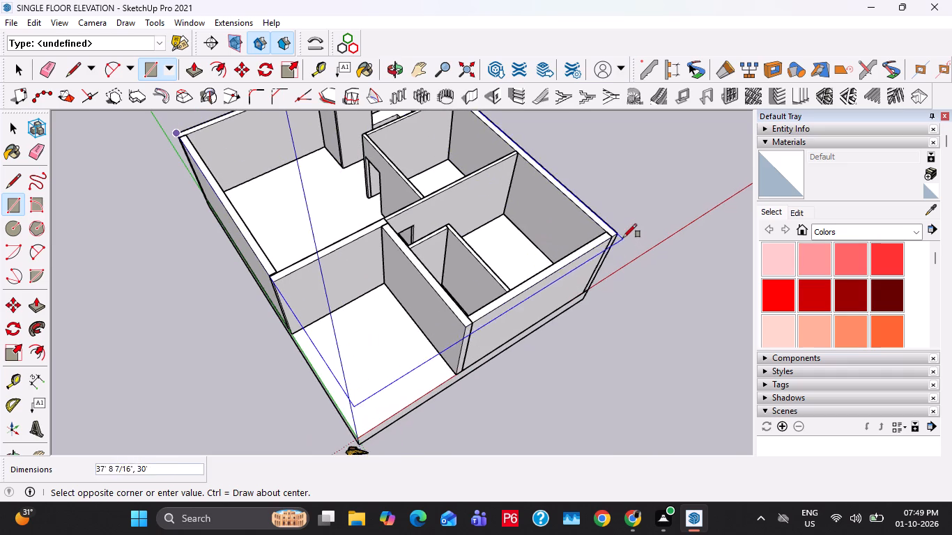
left_click(617, 233)
key("space")
Push/Pull the roof rectangle into a 6" thick slab.
key("p")
left_click(514, 264)
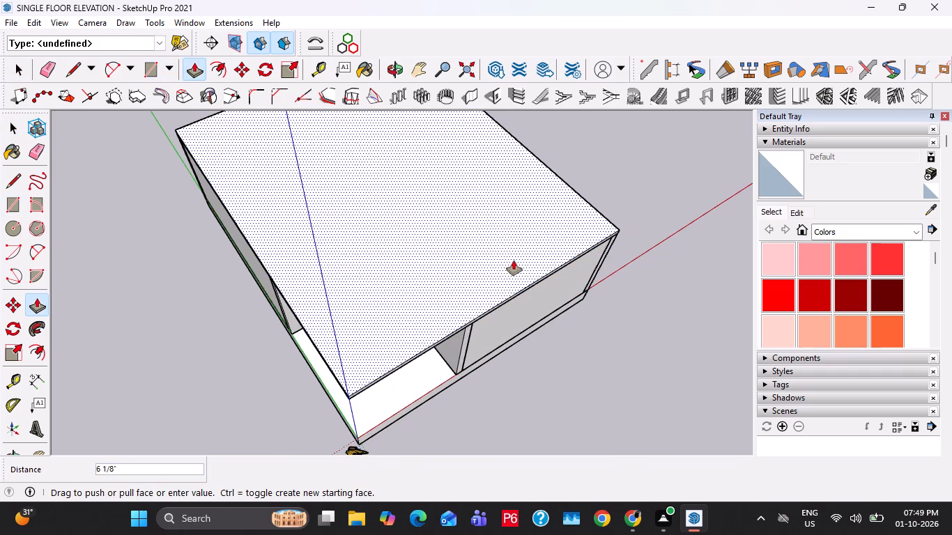
key("6")
key("shift+quotedbl")
key("Return")
Make the whole roof slab a group.
scroll(495, 281, "up", 1)
middle_click_drag(481, 291, 392, 174)
key("space")
triple_click(391, 249)
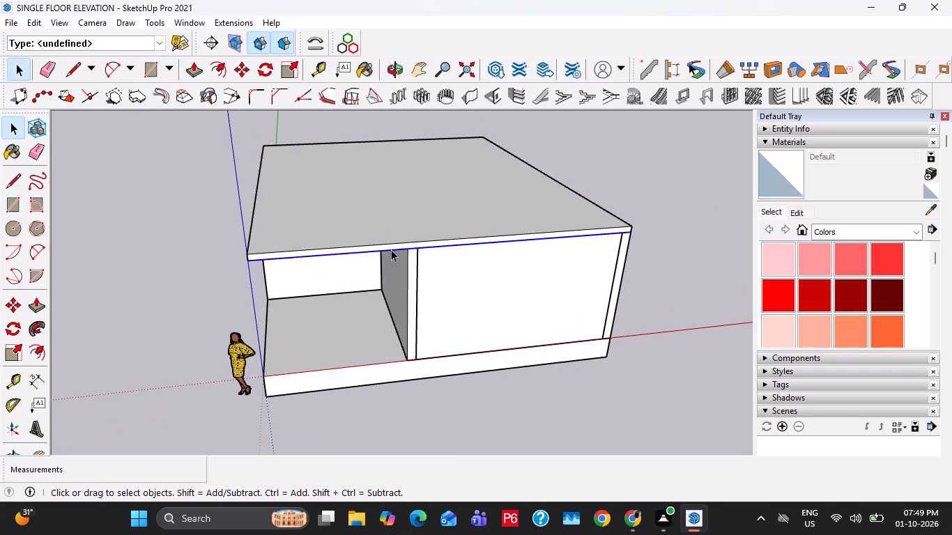
left_click(391, 249)
right_click(391, 249)
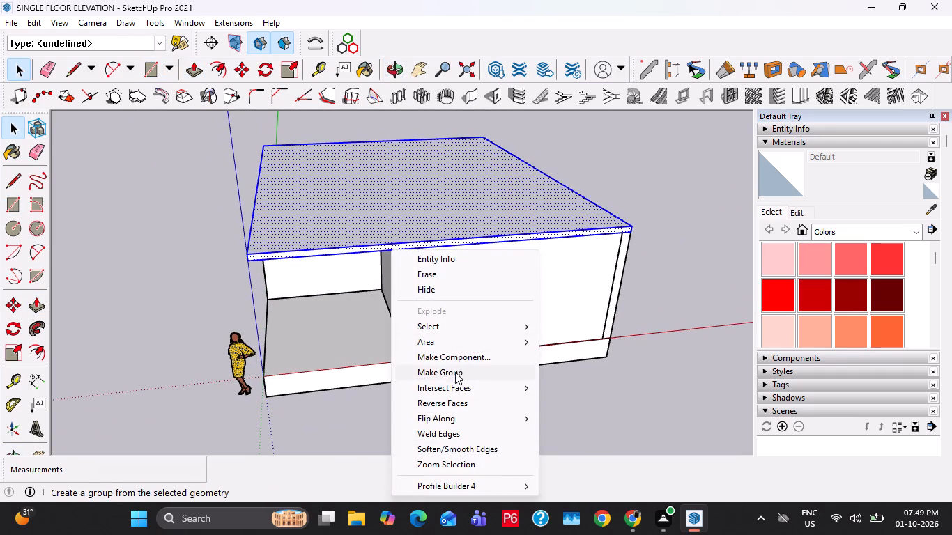
left_click(455, 372)
Open the floor base group and extend its front face 7' outward.
middle_click_drag(400, 359, 367, 328)
scroll(358, 320, "down", 3)
middle_click_drag(316, 309, 309, 306)
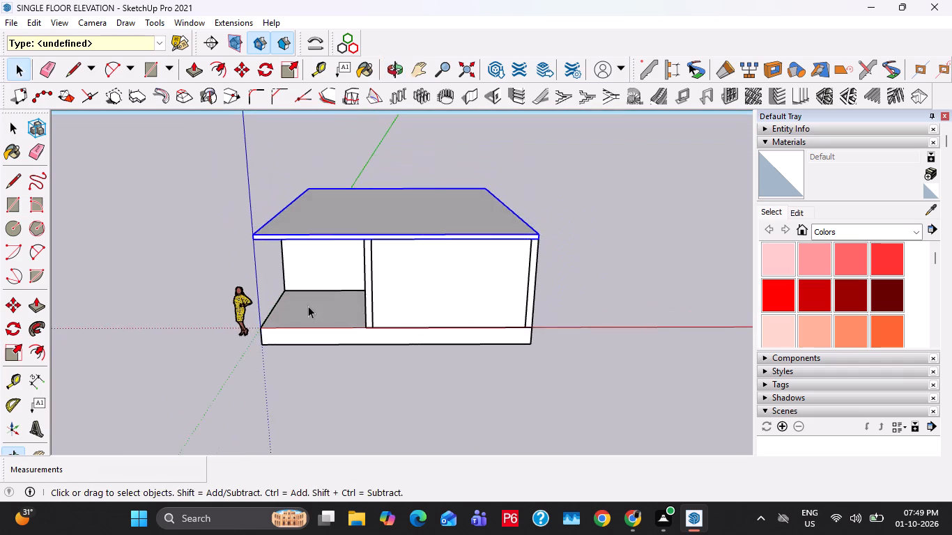
middle_click_drag(445, 337, 441, 352)
scroll(404, 351, "up", 2)
double_click(420, 347)
key("p")
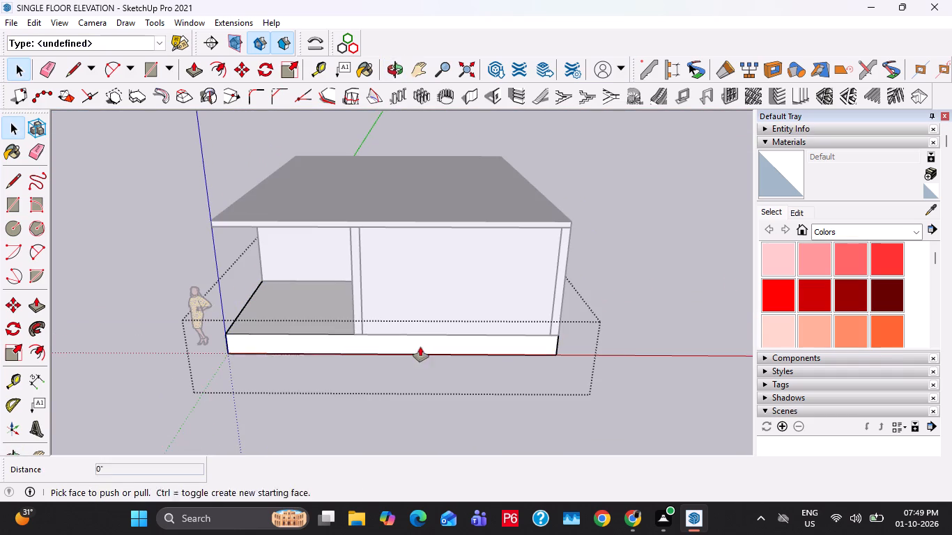
left_click(420, 347)
key("6")
key("BackSpace")
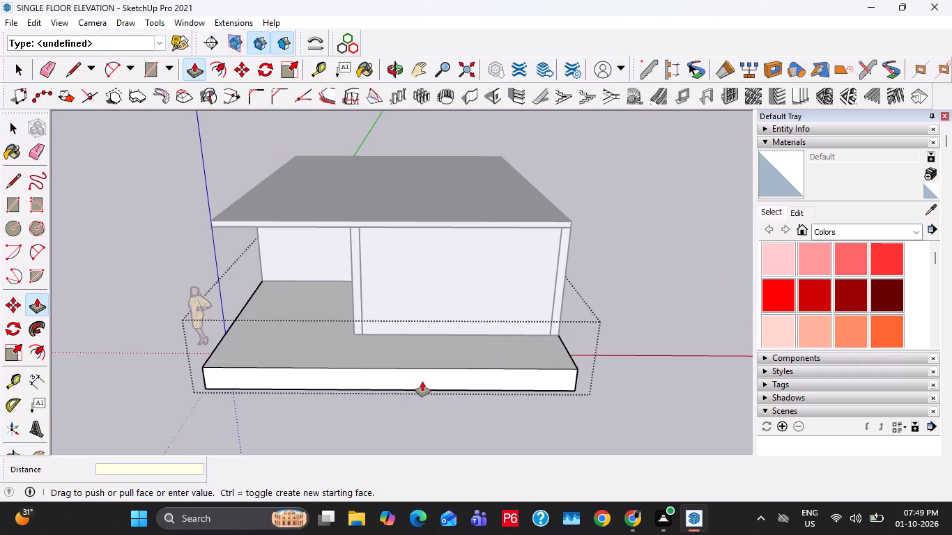
type("7'")
key("Return")
middle_click_drag(354, 338, 374, 419)
key("space")
scroll(417, 309, "down", 5)
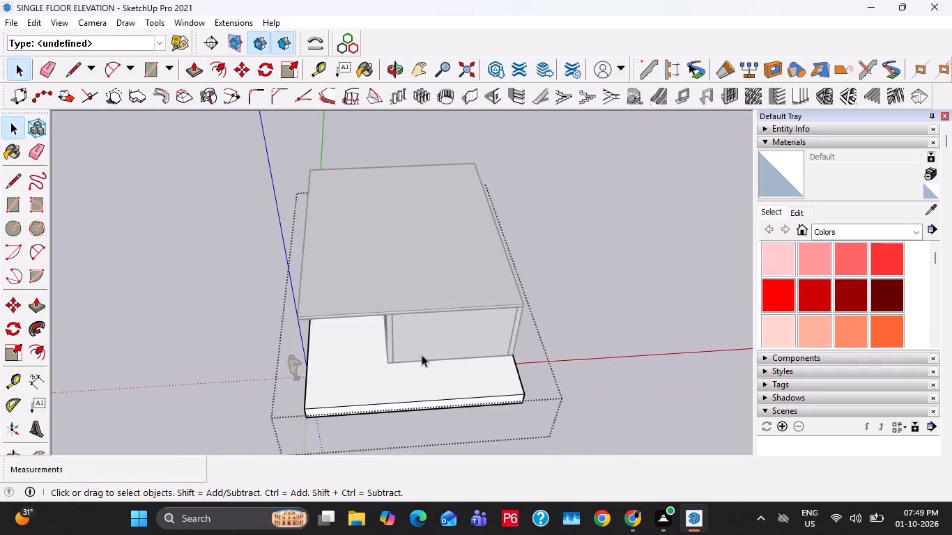
Place guides on the extended front base 9" inward from its side edge and 9" back from its front edge.
middle_click_drag(422, 355, 517, 315)
scroll(492, 352, "up", 5)
key("Escape")
key("Escape")
middle_click_drag(534, 314, 500, 334)
scroll(576, 355, "up", 2)
key("t")
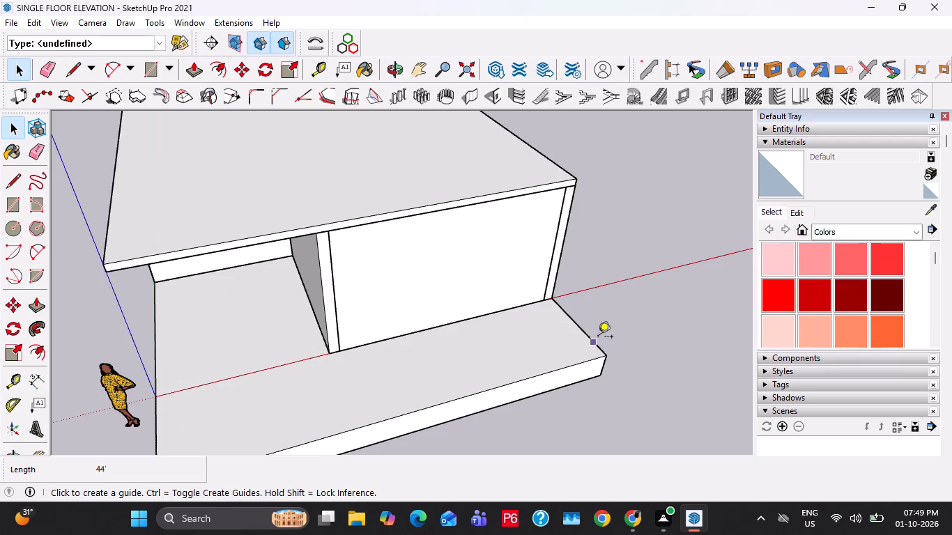
left_click(582, 335)
type("9\"")
key("Return")
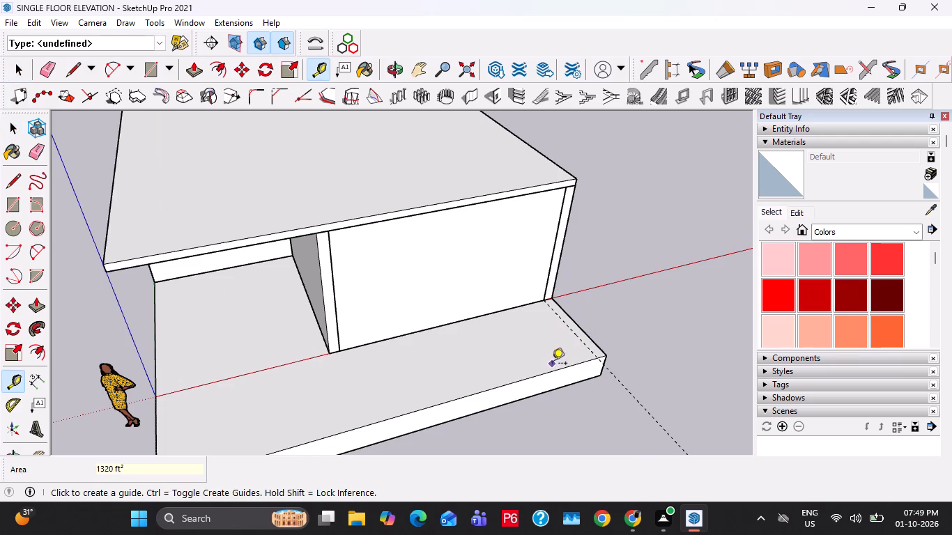
left_click_drag(553, 372, 554, 365)
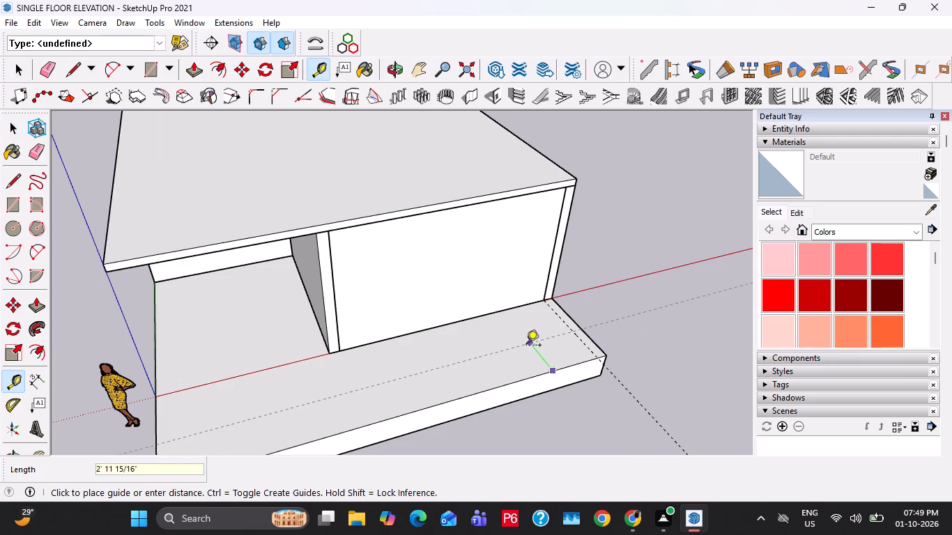
type("9\"")
key("Return")
Draw a 7' by 9" rectangle along the front base's side edge and pull it up 10' 6" as a side wall.
key("space")
key("r")
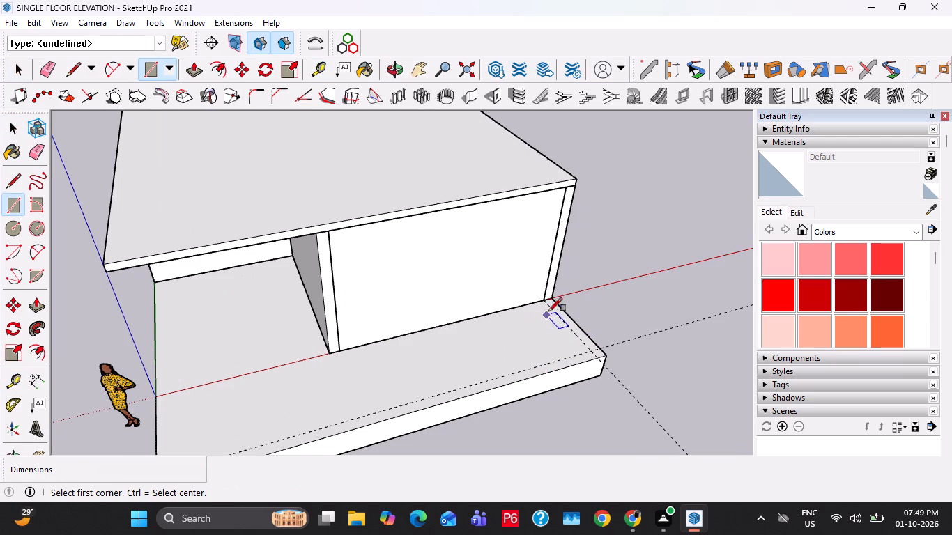
left_click(550, 297)
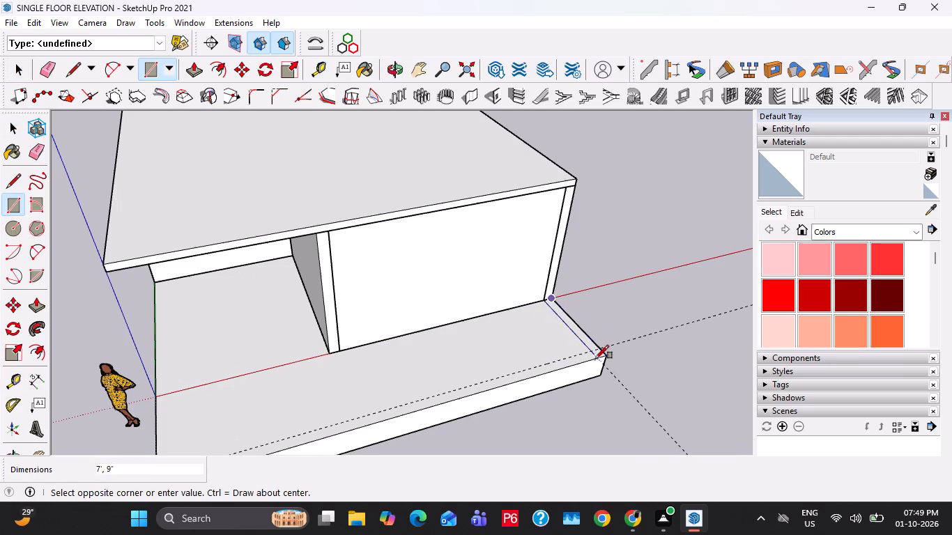
left_click(595, 359)
key("space")
key("p")
left_click(587, 342)
left_click(555, 183)
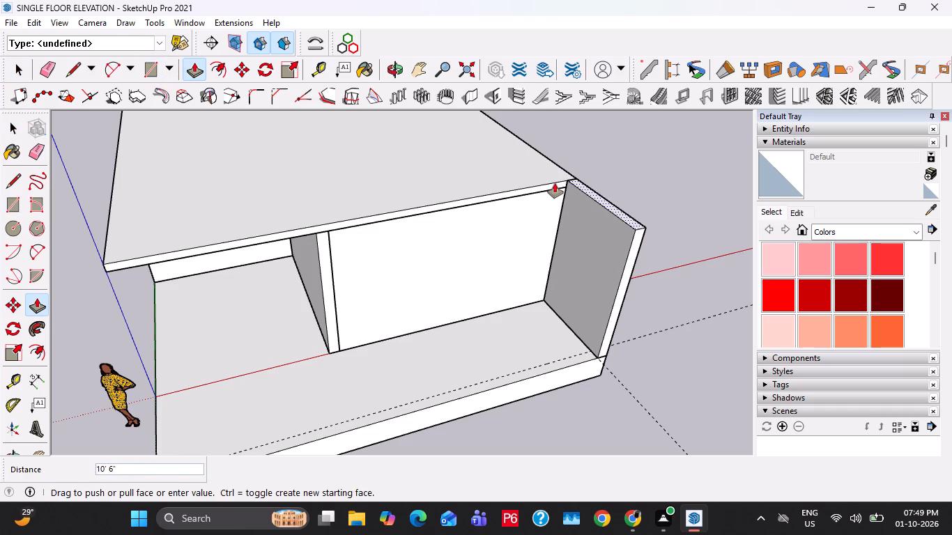
Make the whole new front side wall a group.
key("space")
triple_click(599, 273)
right_click(599, 273)
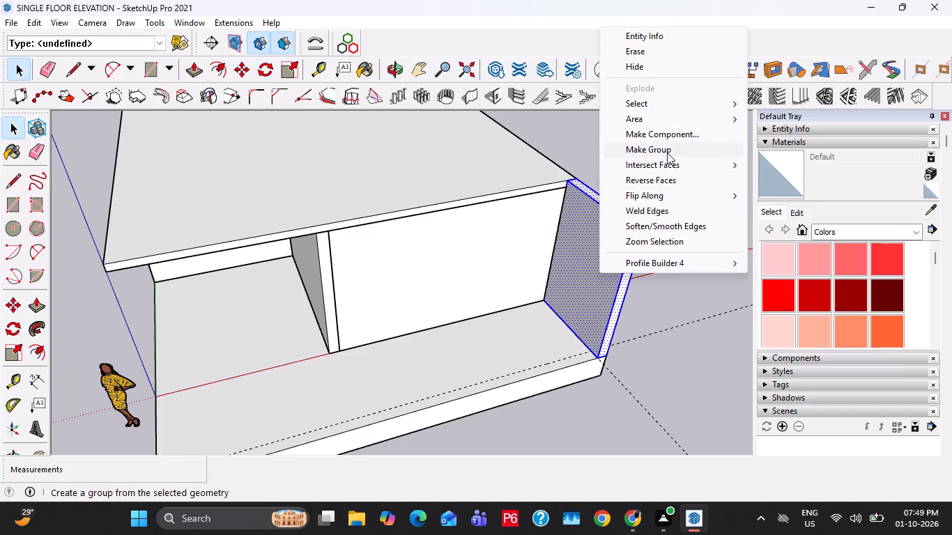
left_click(667, 153)
Place a guide on the base 3'6" inward from the front side wall's inner bottom edge.
key("t")
key("space")
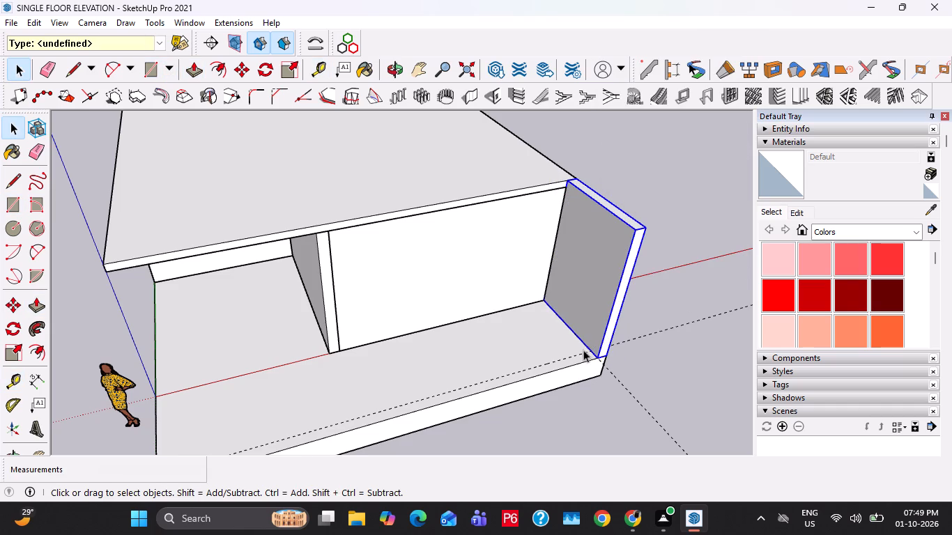
scroll(572, 332, "up", 3)
key("y")
key("t")
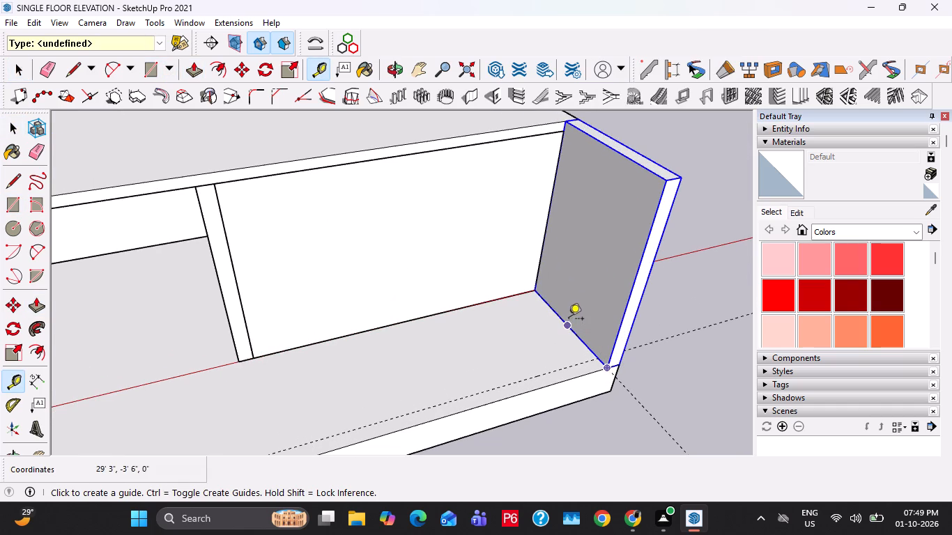
left_click(569, 320)
type("3'6\"")
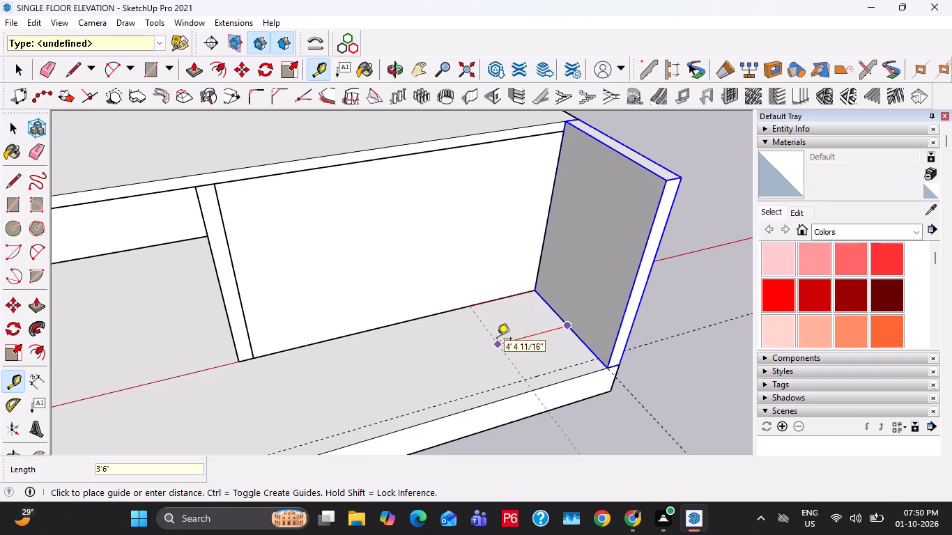
key("Return")
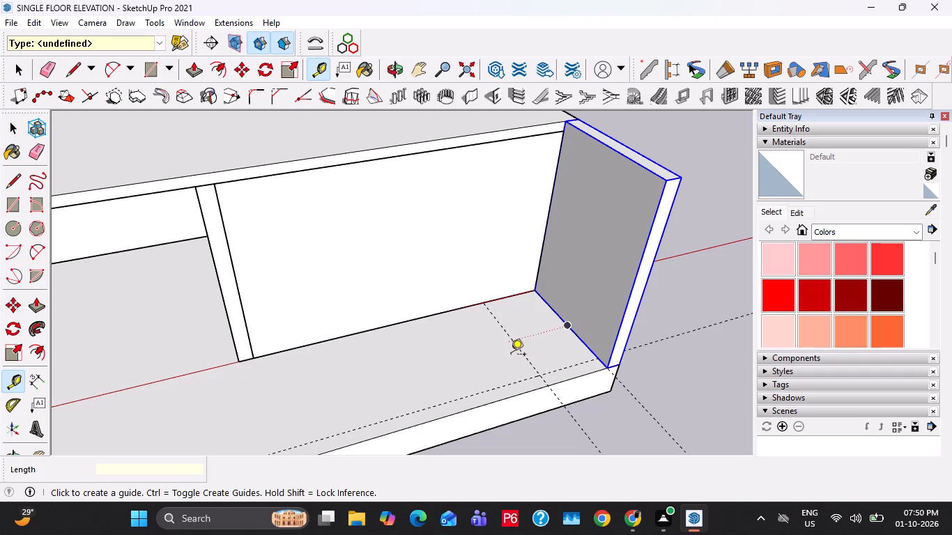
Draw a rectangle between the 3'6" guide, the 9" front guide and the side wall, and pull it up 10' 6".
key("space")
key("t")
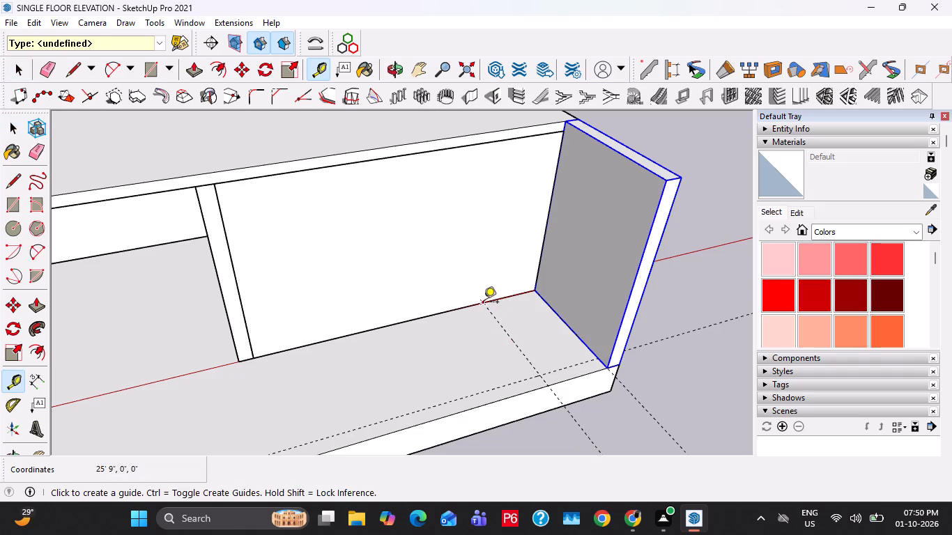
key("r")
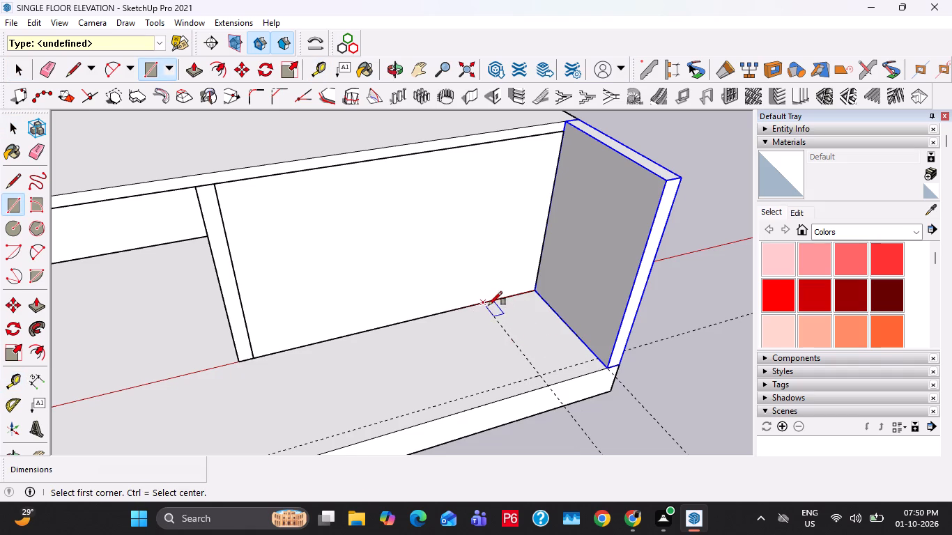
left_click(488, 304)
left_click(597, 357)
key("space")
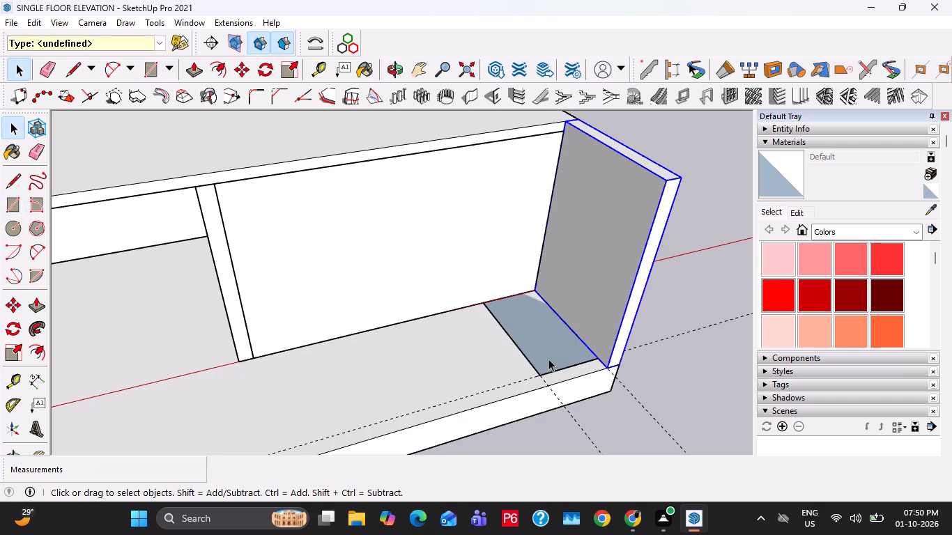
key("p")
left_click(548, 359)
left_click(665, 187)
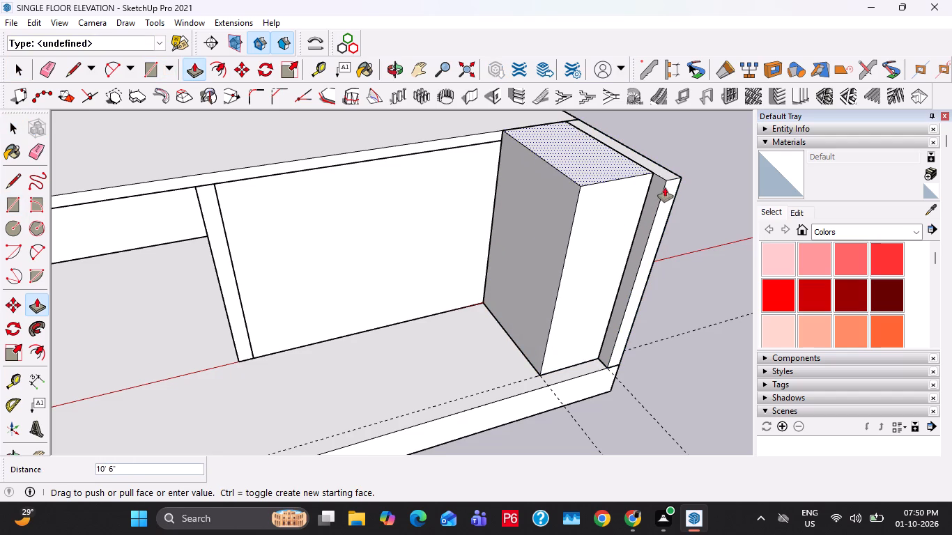
Open the floor base group and extend its front face 9" outward.
key("space")
double_click(587, 387)
key("p")
left_click(585, 387)
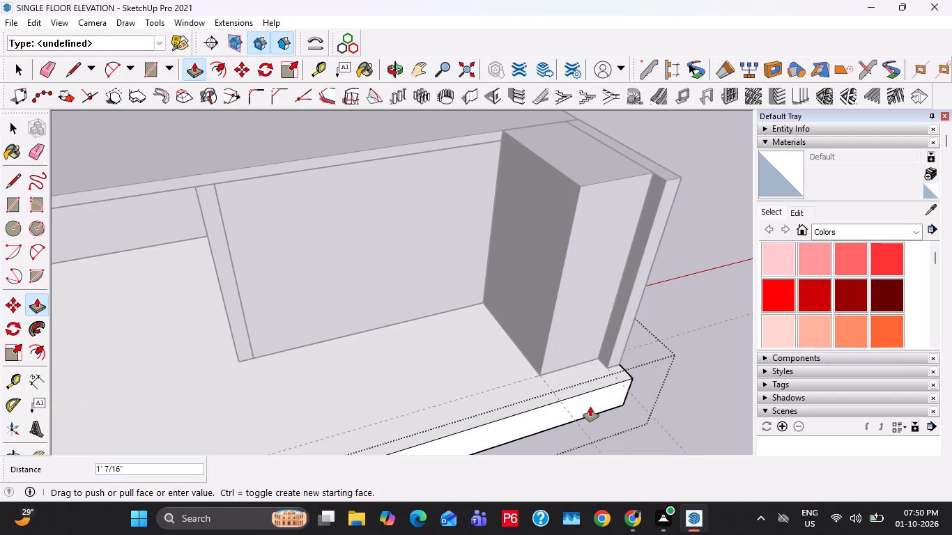
type("9\"")
key("Return")
key("space")
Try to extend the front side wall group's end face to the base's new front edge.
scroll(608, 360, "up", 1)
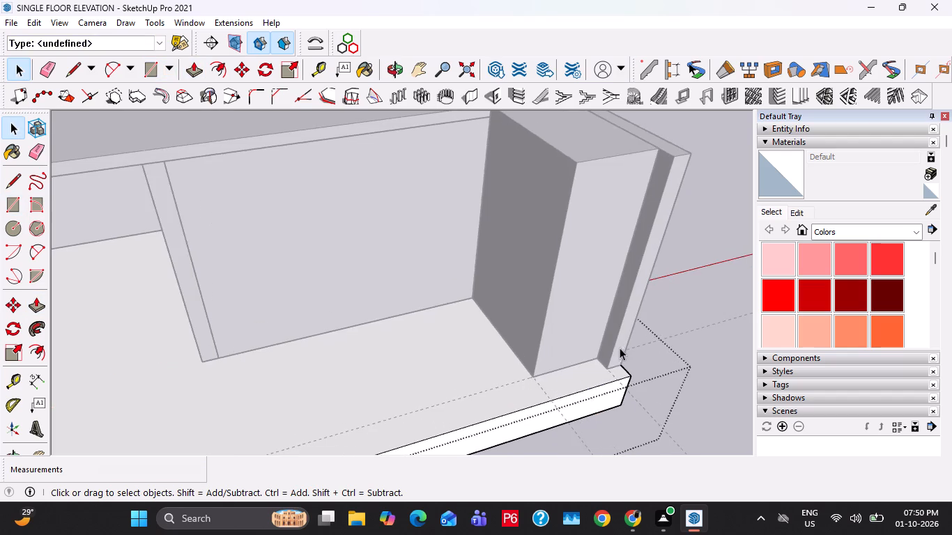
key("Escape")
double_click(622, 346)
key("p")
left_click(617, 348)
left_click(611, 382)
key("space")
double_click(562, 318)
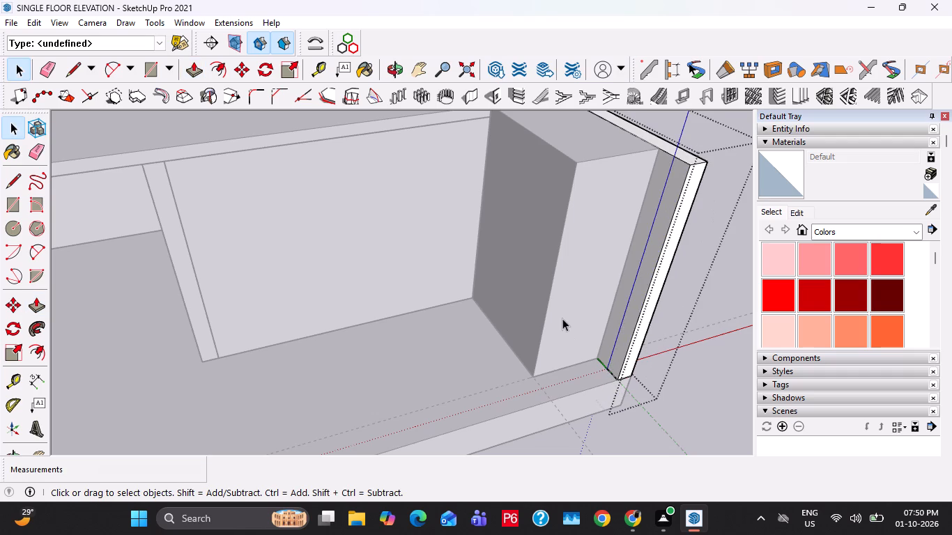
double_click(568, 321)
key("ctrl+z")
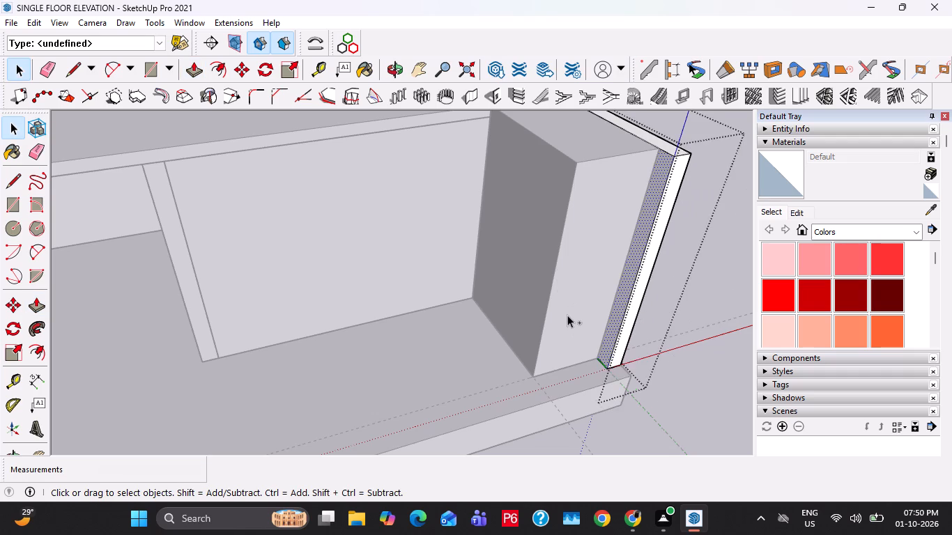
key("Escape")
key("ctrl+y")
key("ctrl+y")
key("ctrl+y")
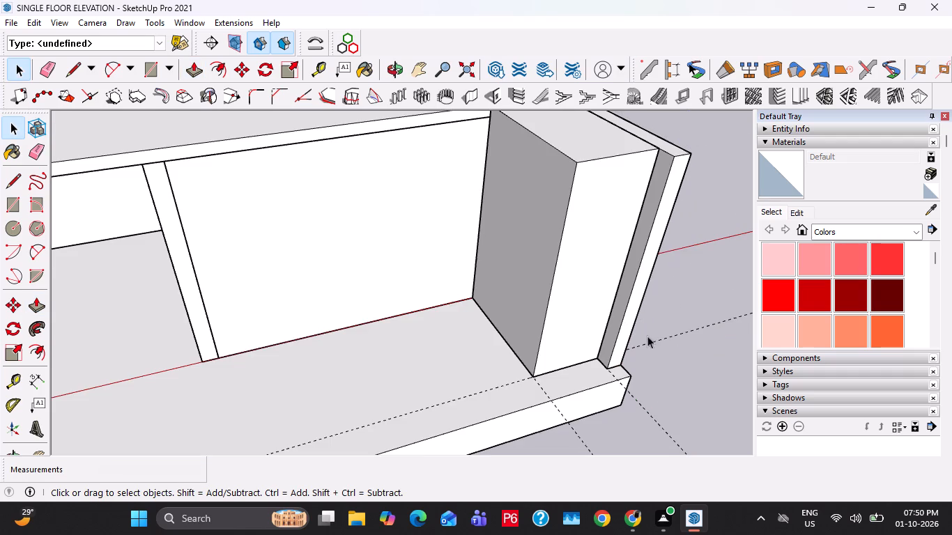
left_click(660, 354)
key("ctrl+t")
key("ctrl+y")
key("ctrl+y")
Open the front side wall group and extend its front end face 9" to the base's new front edge.
double_click(630, 310)
key("p")
left_click(628, 319)
left_click(618, 382)
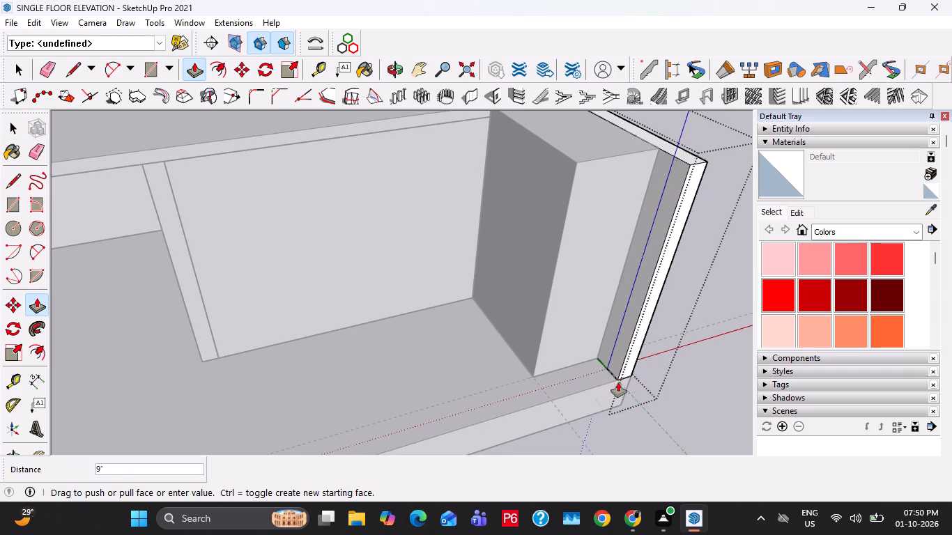
key("space")
scroll(591, 339, "down", 2)
key("Escape")
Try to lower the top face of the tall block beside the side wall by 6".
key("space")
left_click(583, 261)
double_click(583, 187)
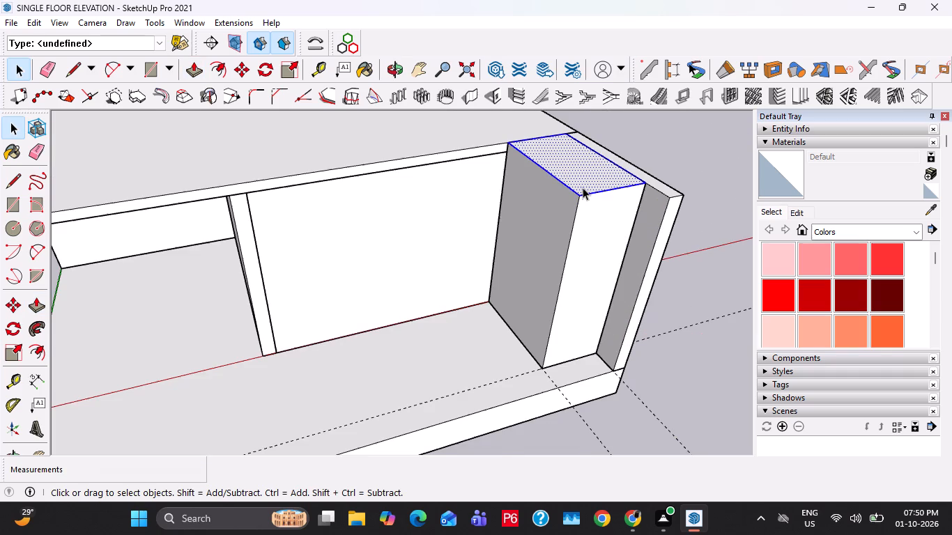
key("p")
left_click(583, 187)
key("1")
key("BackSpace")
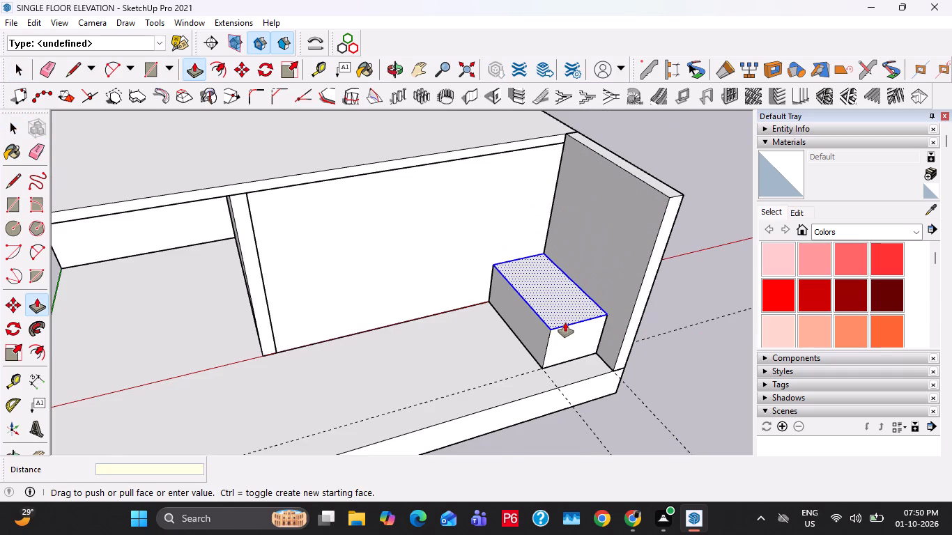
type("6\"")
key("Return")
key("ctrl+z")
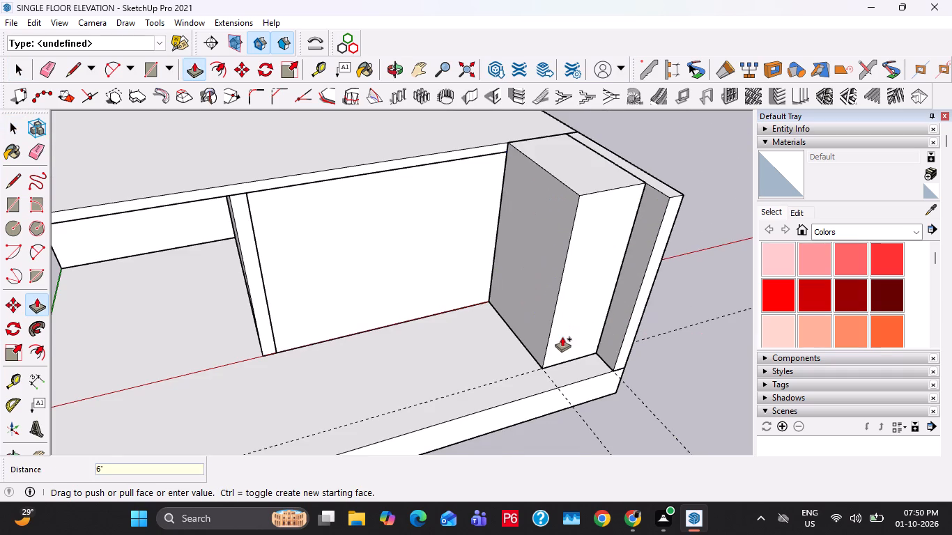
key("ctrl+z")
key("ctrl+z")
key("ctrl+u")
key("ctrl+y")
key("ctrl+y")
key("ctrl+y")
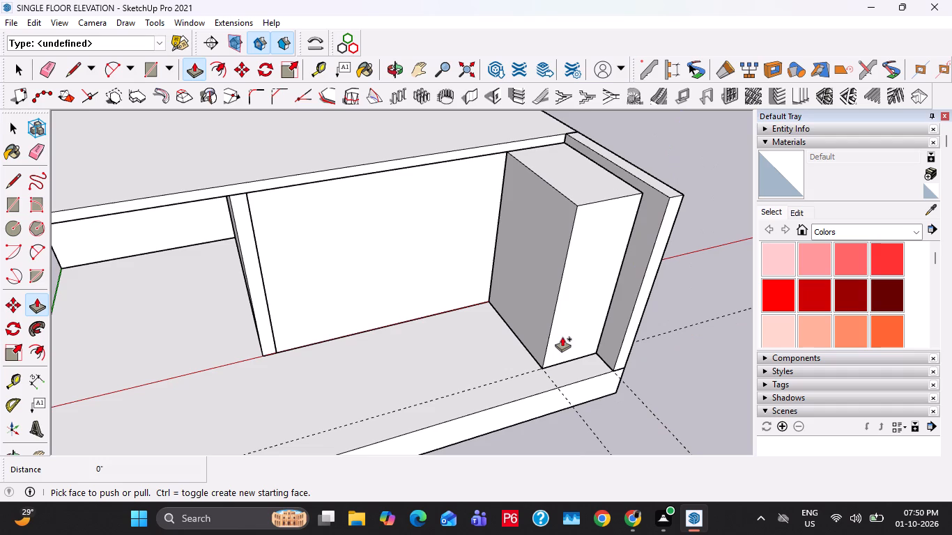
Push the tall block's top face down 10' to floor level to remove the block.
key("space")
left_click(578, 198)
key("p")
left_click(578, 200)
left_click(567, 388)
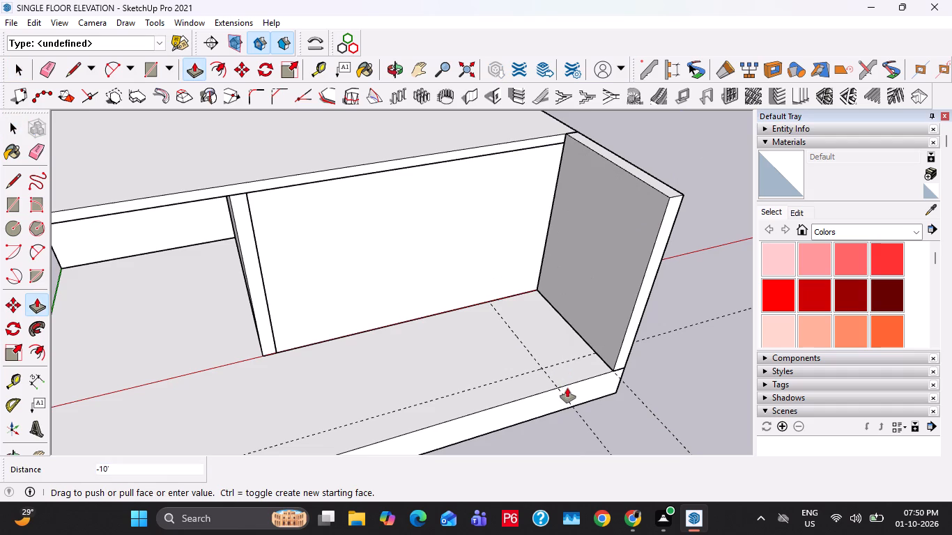
Draw a rectangle on the base between the 3'6" guide, the front guide and the side wall, and pull it up 6".
key("space")
key("r")
left_click(488, 304)
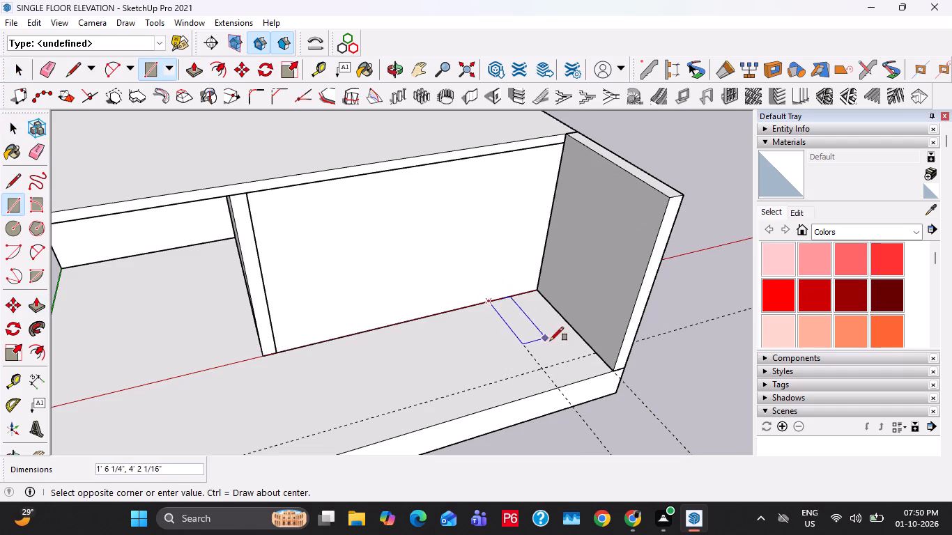
left_click(594, 354)
key("space")
key("p")
left_click(554, 352)
type("6\"")
key("Return")
key("space")
Extend the 6" slab's front face 9" toward the base's front edge.
triple_click(547, 346)
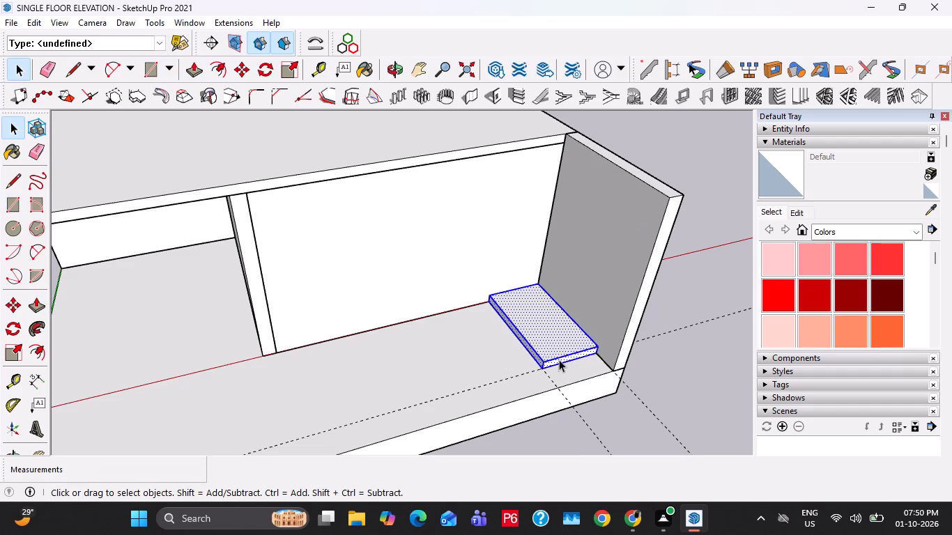
key("p")
left_click(559, 359)
type("9\"")
key("Return")
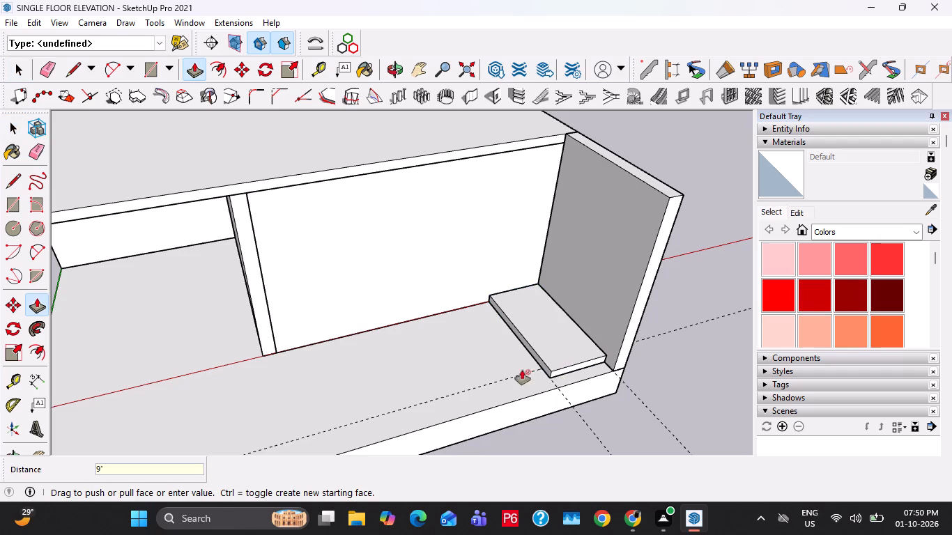
Make the whole 6" slab beside the side wall a group.
middle_click_drag(529, 365, 595, 336)
key("space")
triple_click(581, 298)
right_click(581, 298)
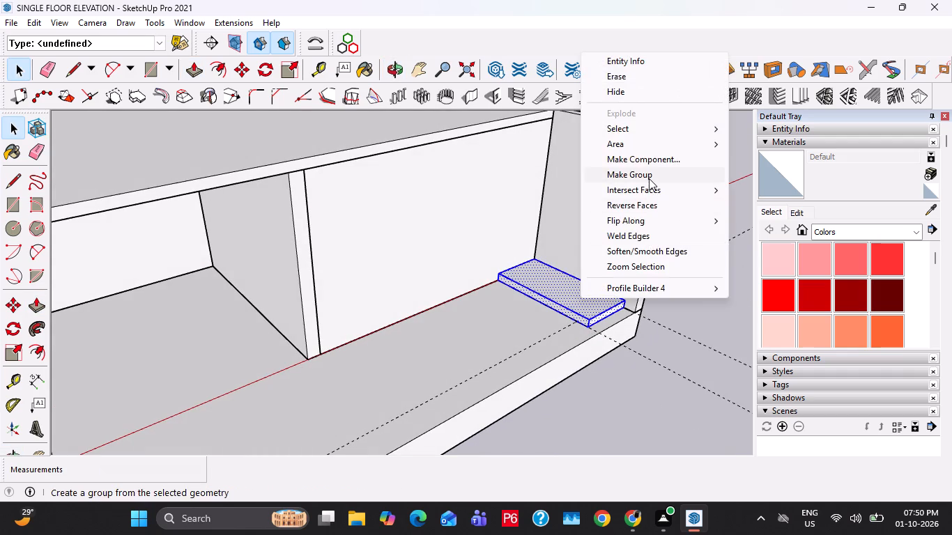
left_click(649, 178)
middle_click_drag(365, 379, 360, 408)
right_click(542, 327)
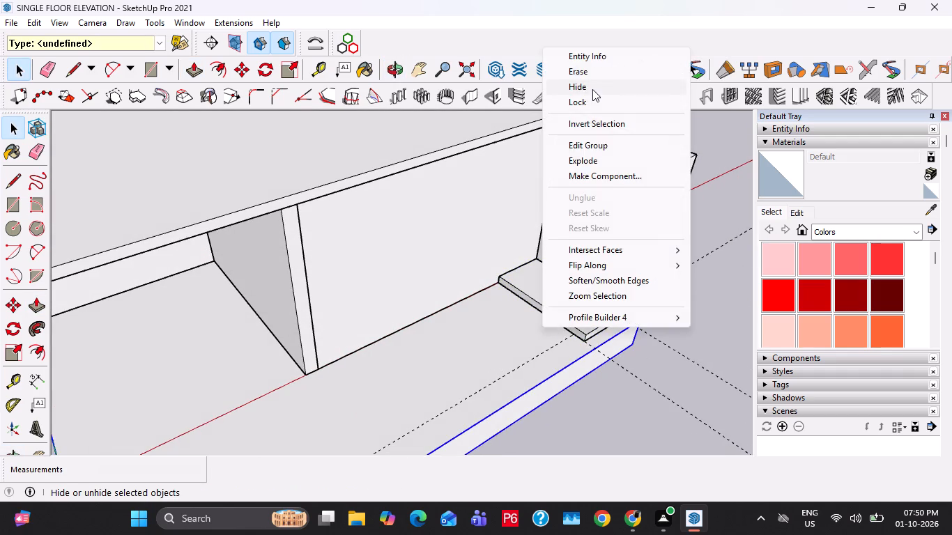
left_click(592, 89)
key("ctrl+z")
Hide the 6" slab group beside the front side wall.
right_click(562, 302)
left_click(599, 56)
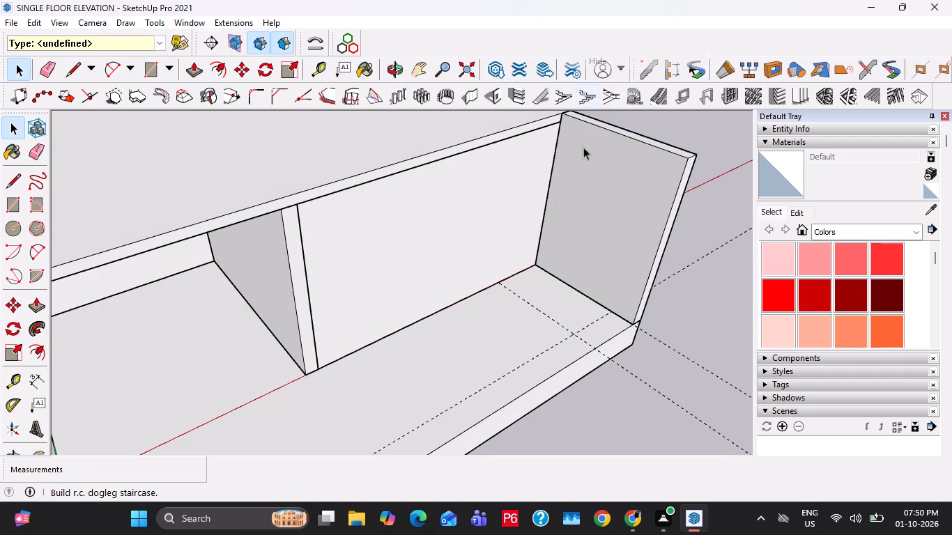
Place a guide on the base 10' inward from the front side wall's inner bottom edge.
key("t")
left_click(575, 293)
type("10'")
key("Return")
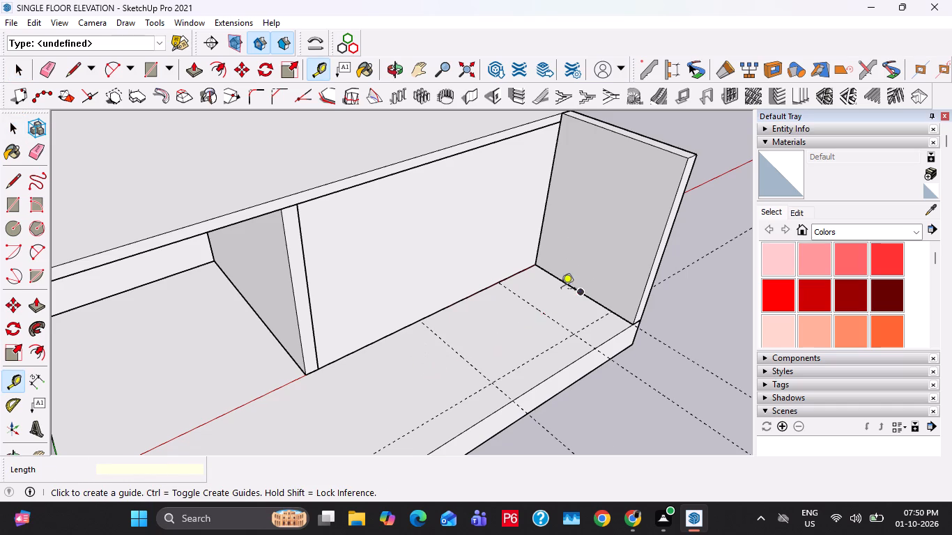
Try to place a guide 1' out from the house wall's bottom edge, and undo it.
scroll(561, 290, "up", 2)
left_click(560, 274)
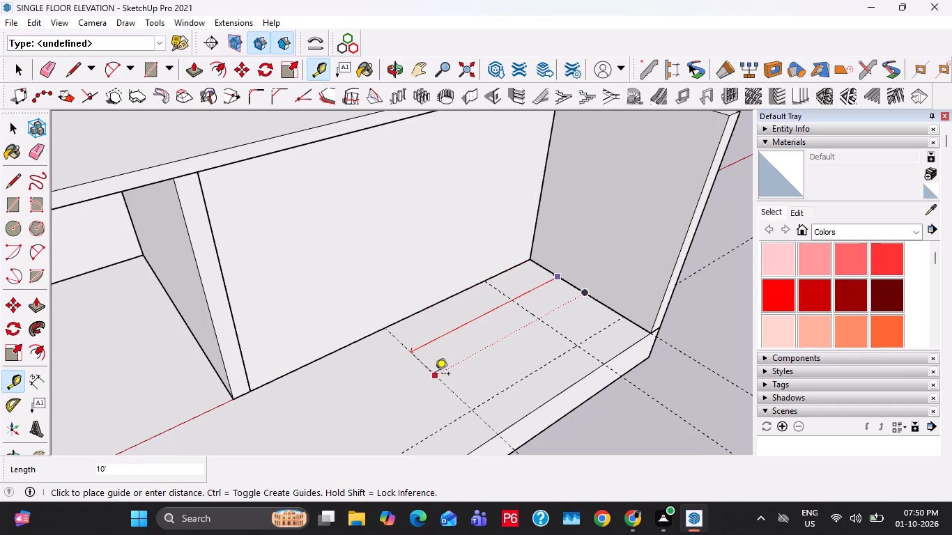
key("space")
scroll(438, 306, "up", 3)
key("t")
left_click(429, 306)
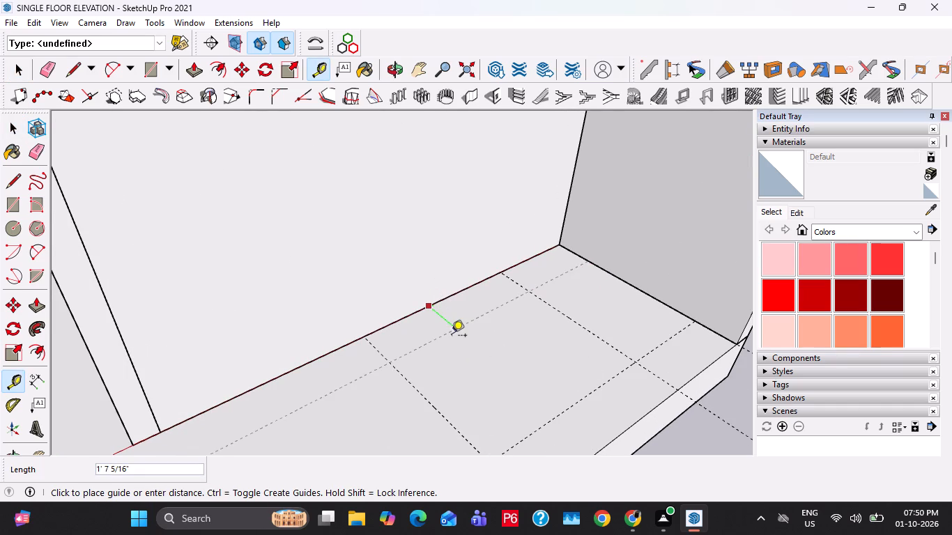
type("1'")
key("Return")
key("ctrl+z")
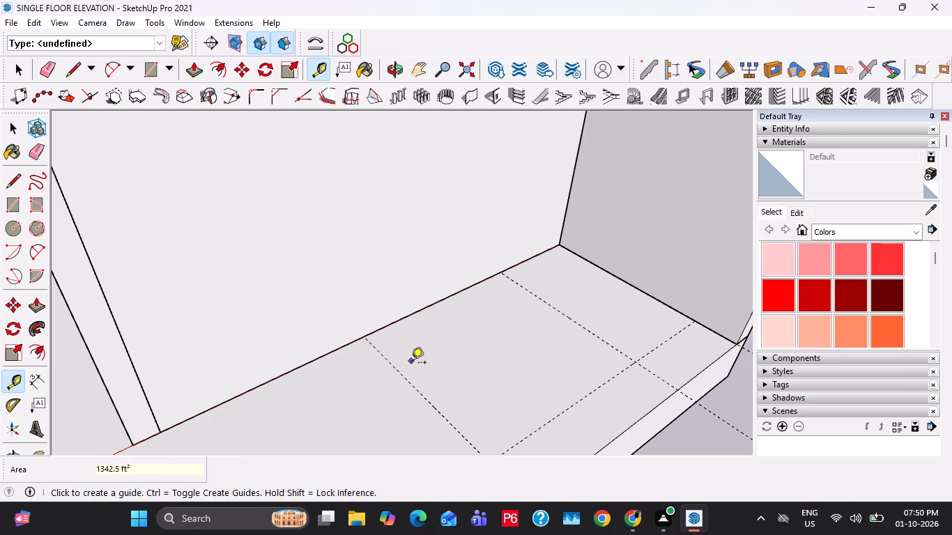
Place a guide on the base 1' from the existing 10' guide, toward the front side wall.
left_click(406, 376)
type("1'")
key("Return")
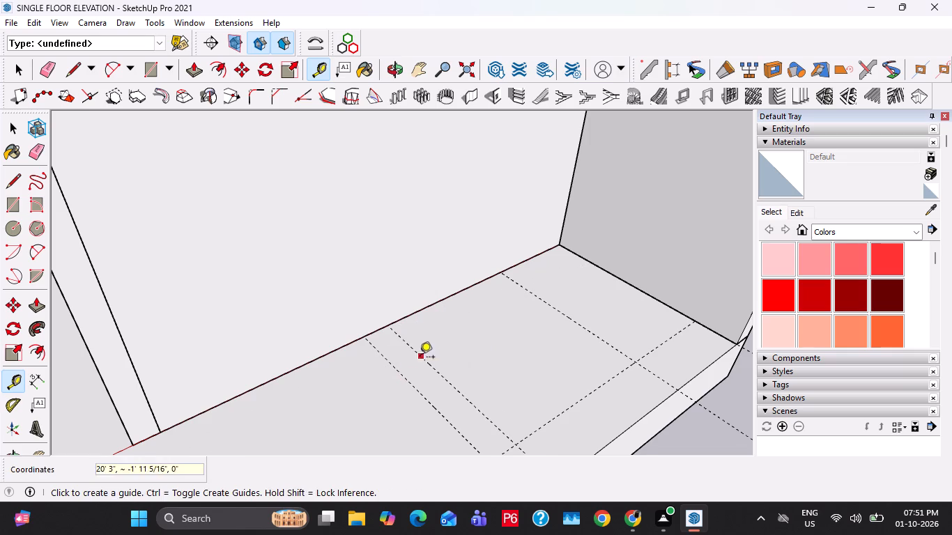
Place a guide on the base 4' out from the house wall's bottom edge.
middle_click_drag(420, 359, 420, 375)
left_click(424, 314)
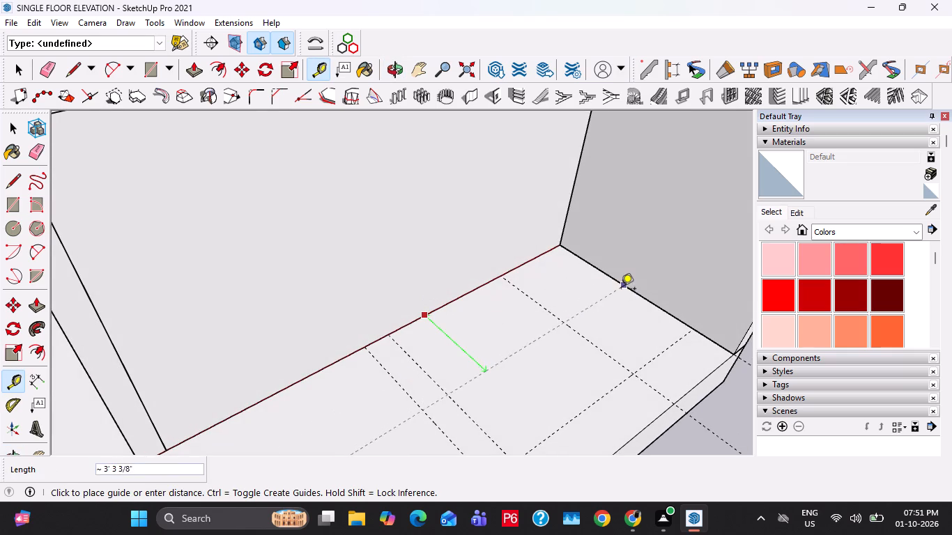
key("3")
key("BackSpace")
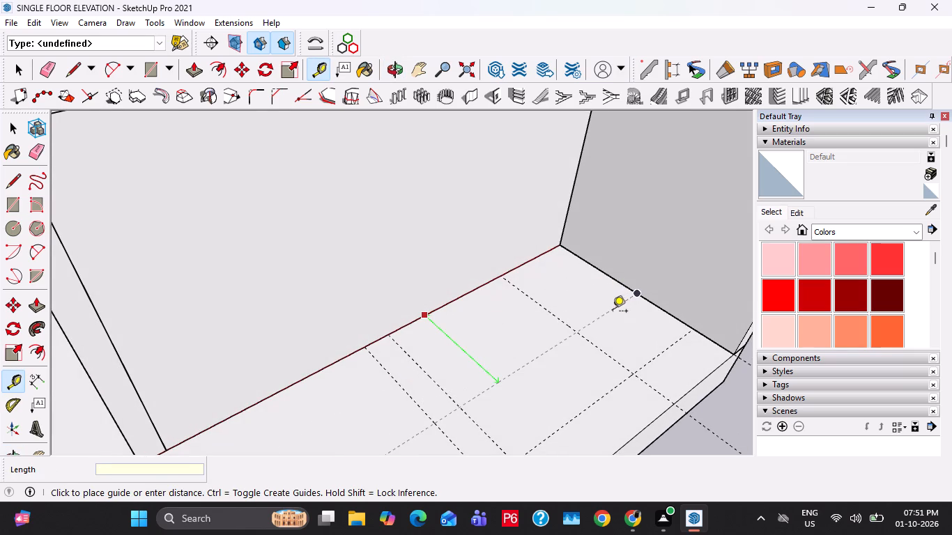
type("4'")
key("Return")
key("space")
Draw a 1' by 4' step rectangle on the base against the house wall, snapped to the guide intersections.
key("r")
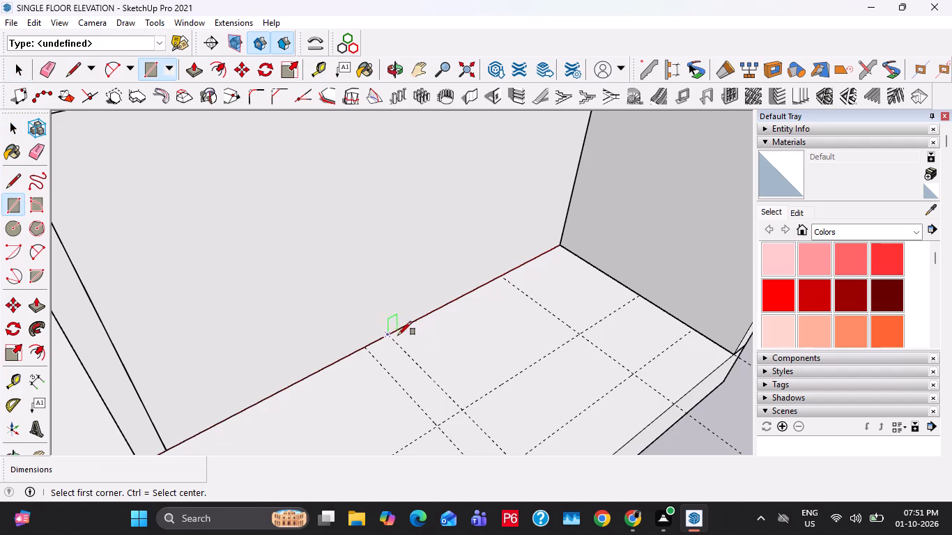
left_click(392, 336)
left_click(435, 429)
key("space")
Push/pull the 1' by 4' rectangle up 6" to form the first stair step.
key("p")
left_click(429, 402)
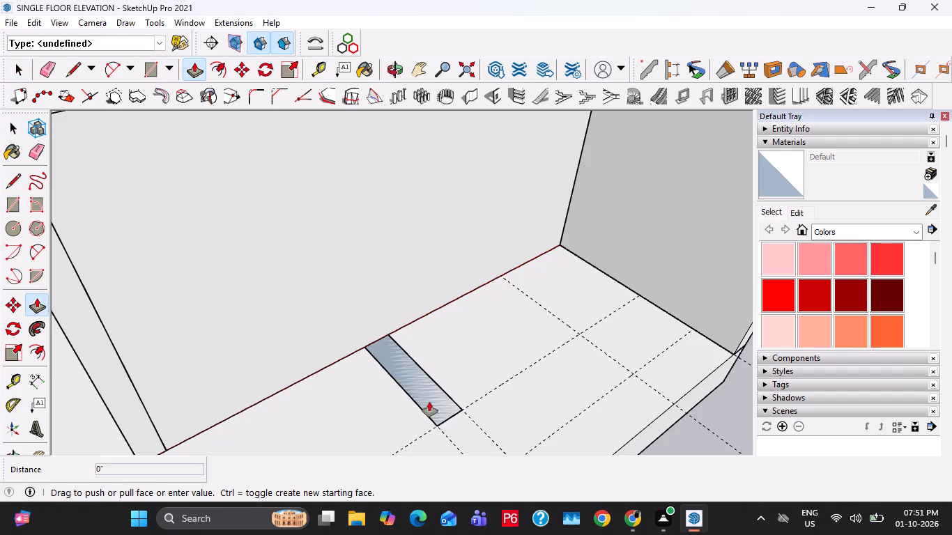
key("1")
key("BackSpace")
type("6\"")
key("Return")
double_click(422, 387)
key("ctrl+z")
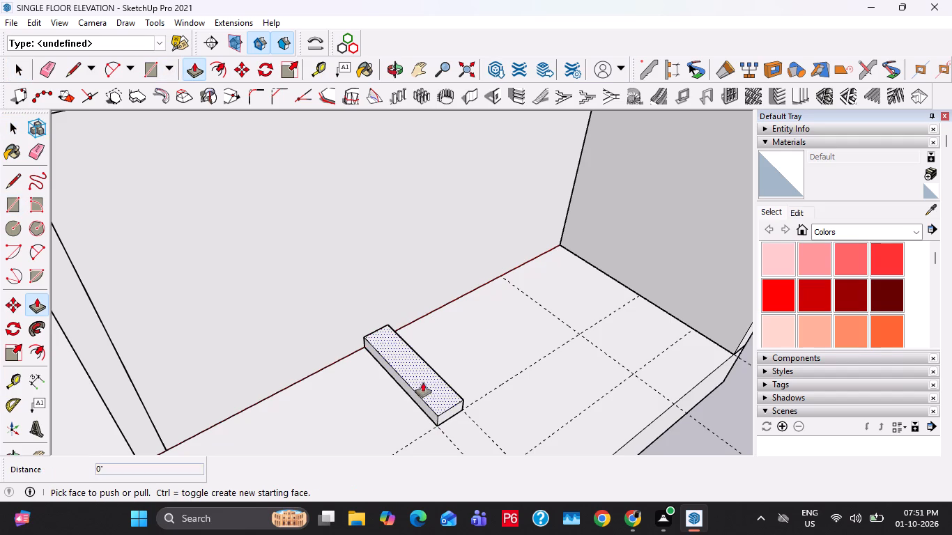
Make the whole first stair step a group.
key("space")
triple_click(423, 382)
right_click(423, 382)
left_click(486, 263)
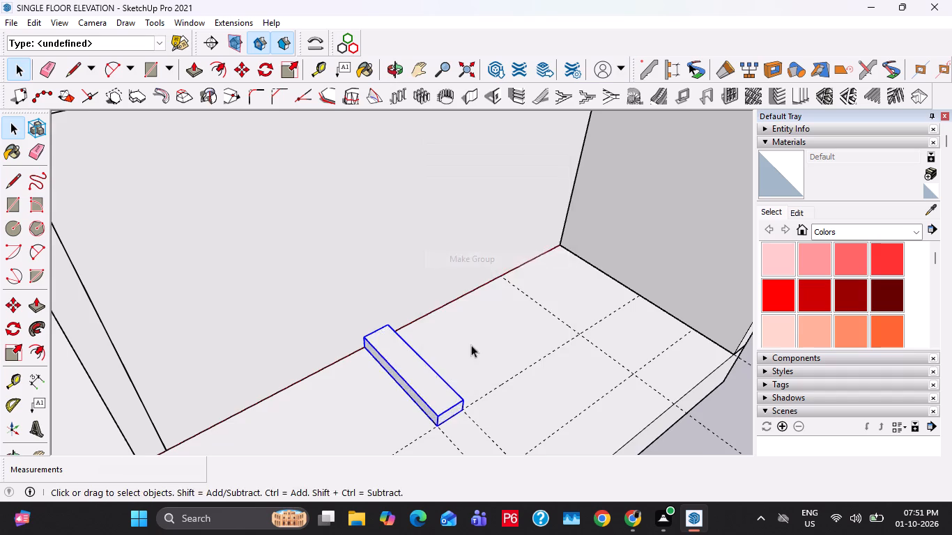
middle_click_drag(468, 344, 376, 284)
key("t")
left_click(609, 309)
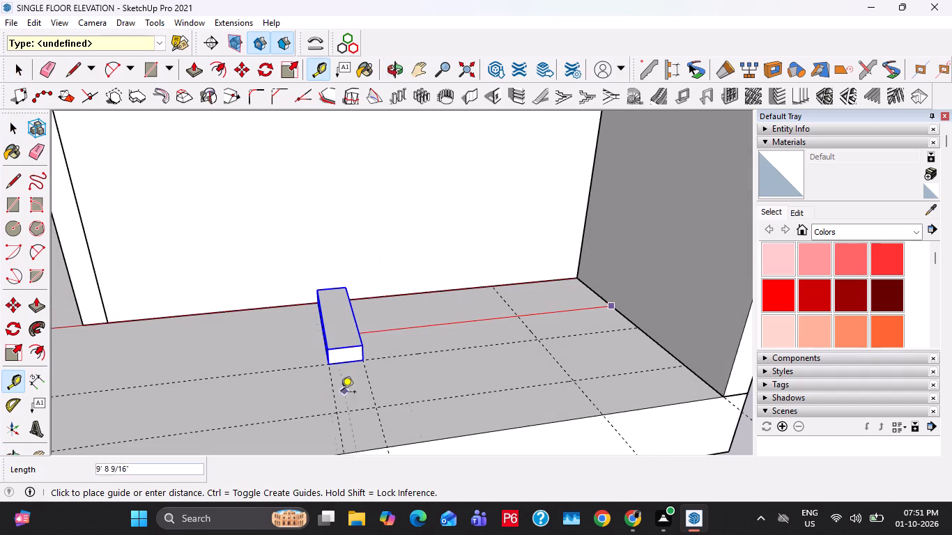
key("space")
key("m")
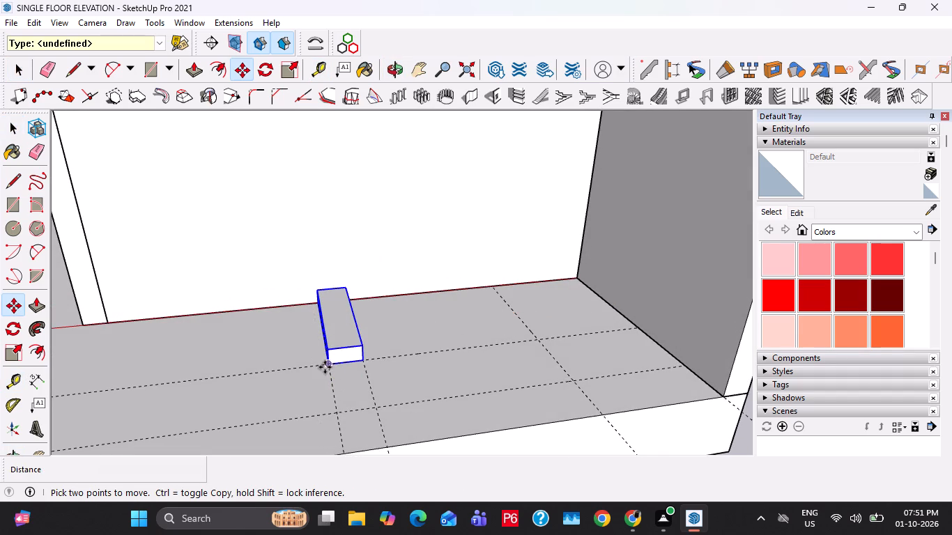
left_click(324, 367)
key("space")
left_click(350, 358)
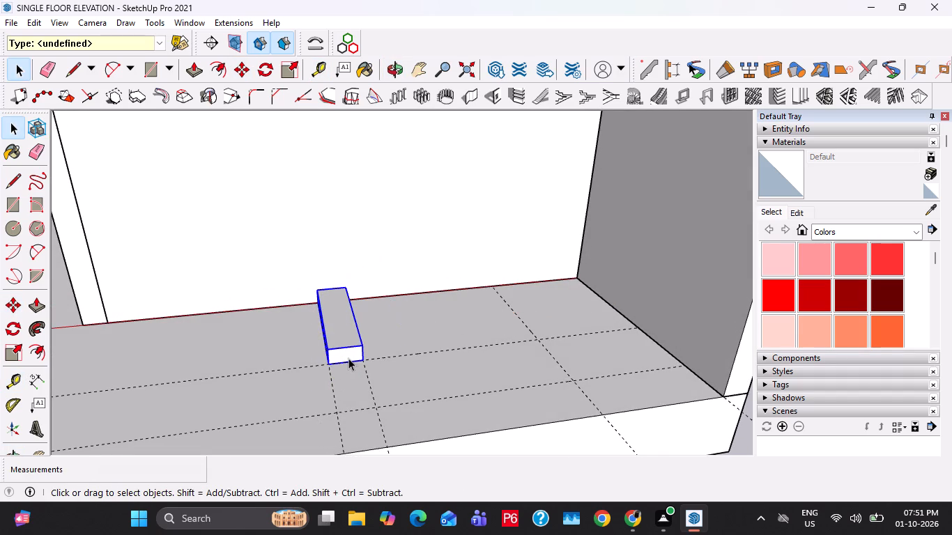
Copy the step group corner to corner up and toward the front side wall five times, making a six-step flight.
key("m")
left_click(329, 366)
left_click(357, 345)
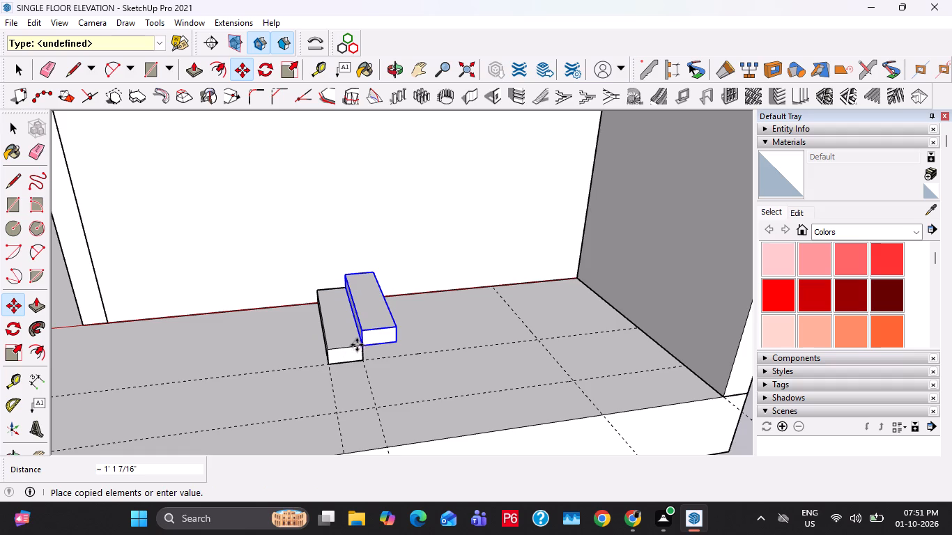
left_click(362, 350)
left_click(392, 327)
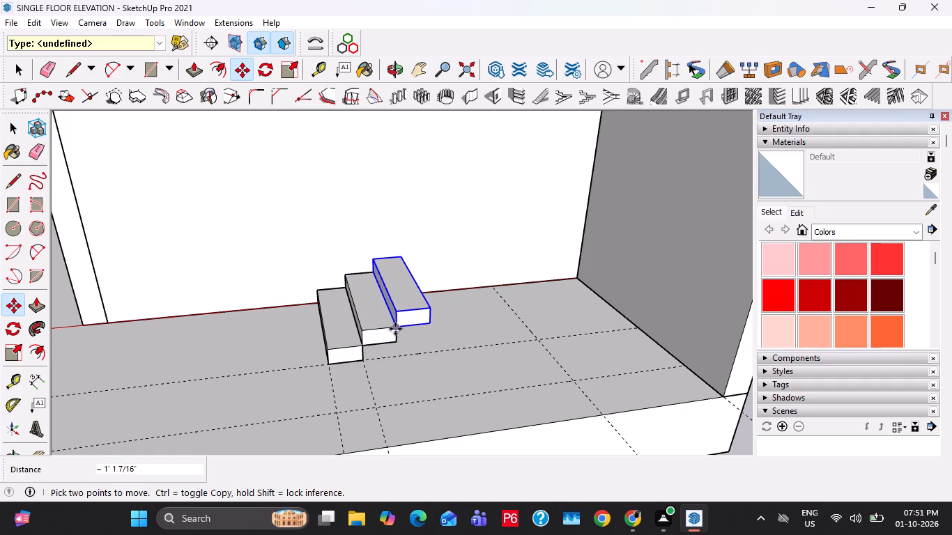
left_click(397, 329)
left_click(422, 311)
left_click(431, 308)
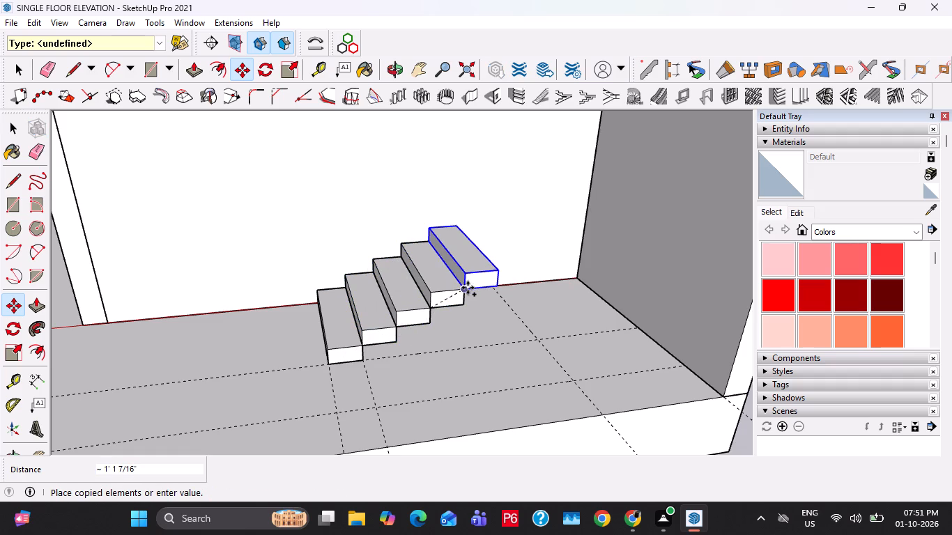
left_click(467, 288)
left_click(464, 288)
left_click(493, 271)
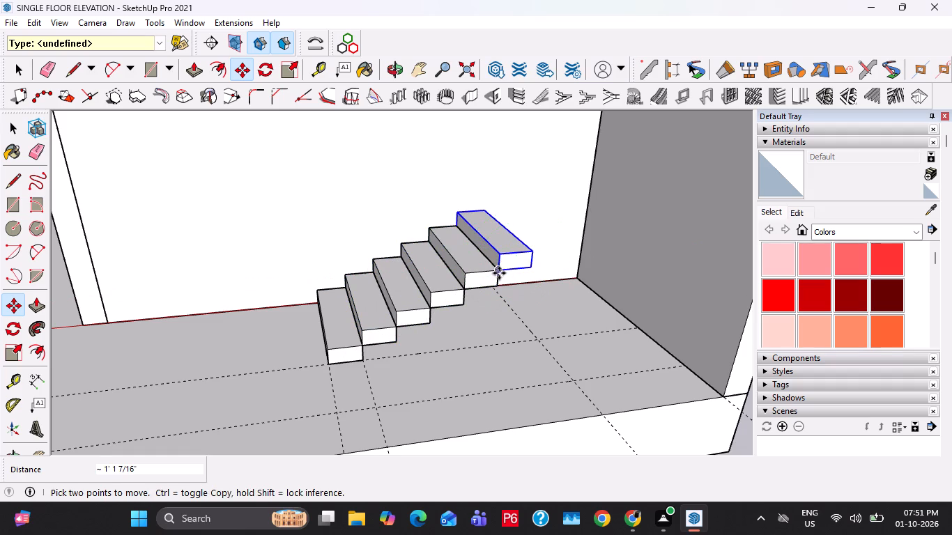
Continue copying the top step corner to corner four more times, making a ten-step flight up to the front side wall.
left_click(499, 273)
left_click(526, 254)
left_click(533, 252)
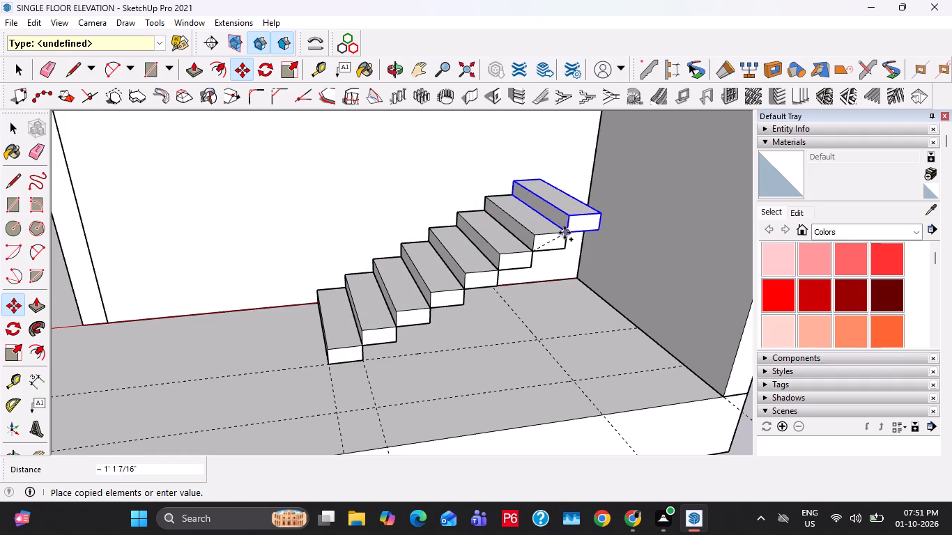
left_click(565, 233)
middle_click_drag(553, 251, 374, 369, "shift")
scroll(396, 335, "up", 2)
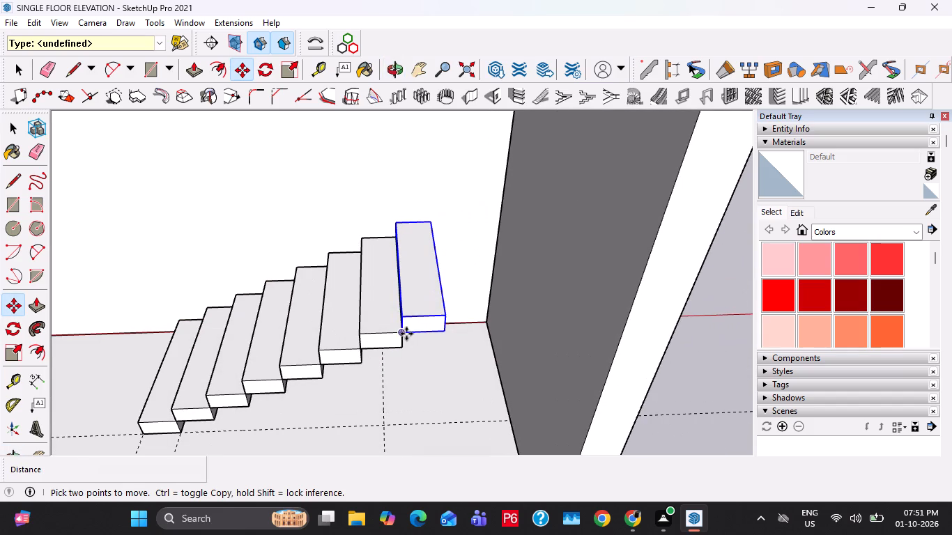
left_click(406, 334)
left_click(438, 315)
left_click(447, 318)
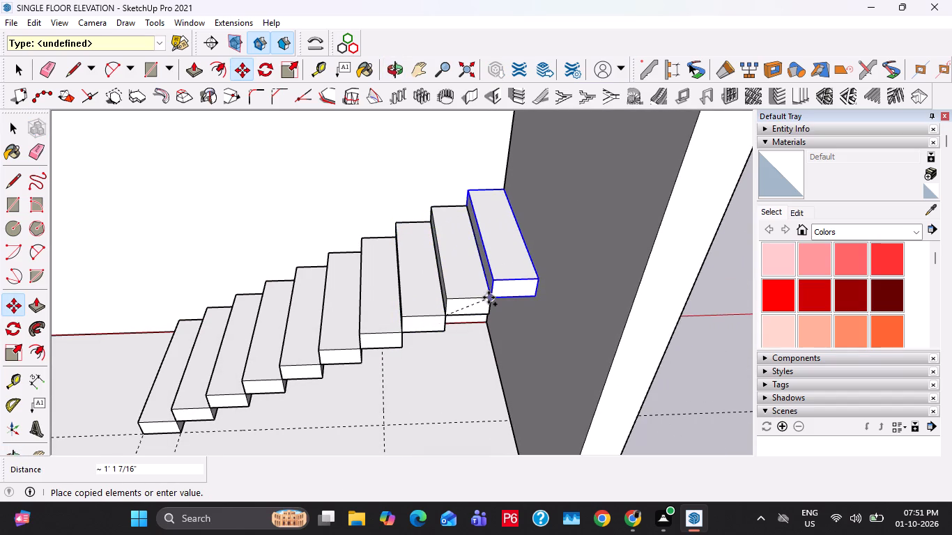
left_click(489, 296)
middle_click_drag(497, 284, 480, 146)
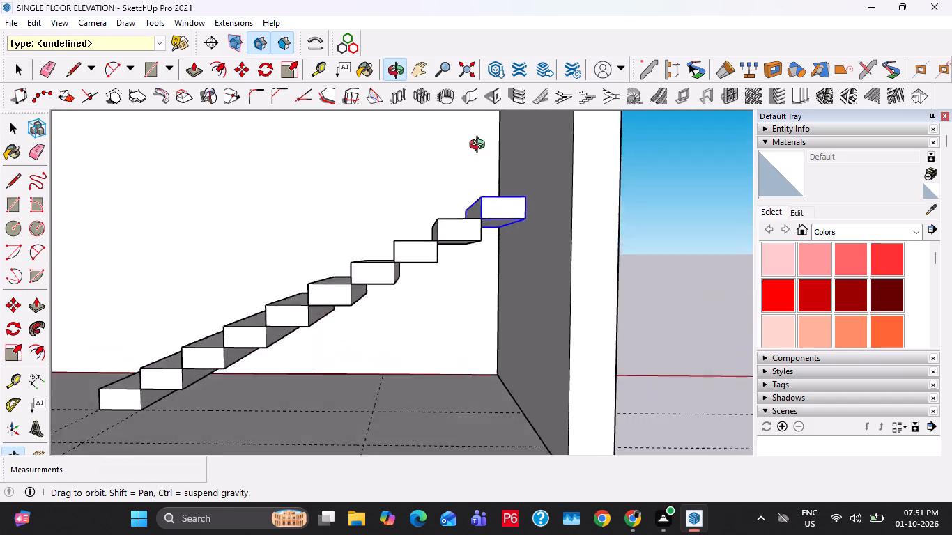
middle_click_drag(480, 146, 479, 221)
Select all ten stair steps and make them one group.
key("space")
scroll(490, 221, "down", 4)
left_click(461, 260, "ctrl")
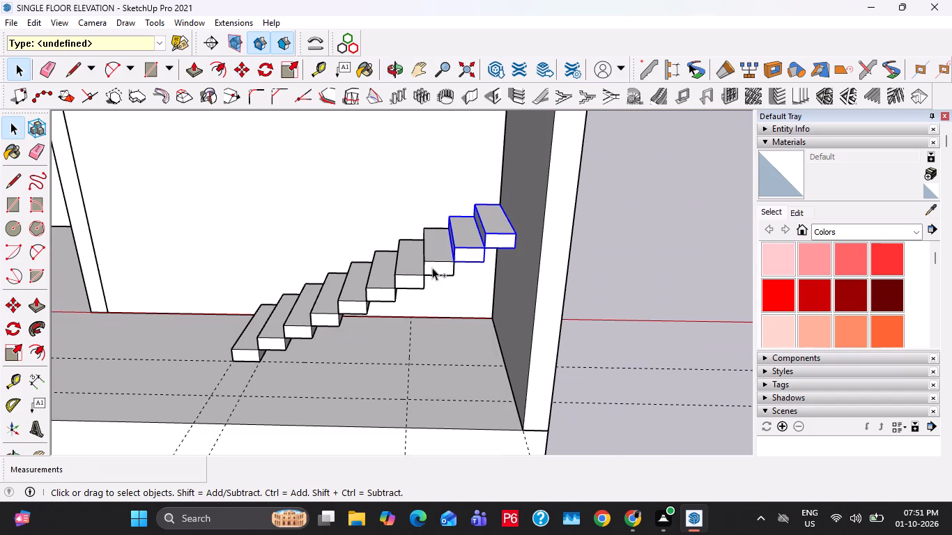
left_click(432, 267, "ctrl")
left_click(398, 282, "ctrl")
left_click(383, 286, "ctrl")
left_click(346, 305, "ctrl")
left_click(329, 313, "ctrl")
left_click(294, 325, "ctrl")
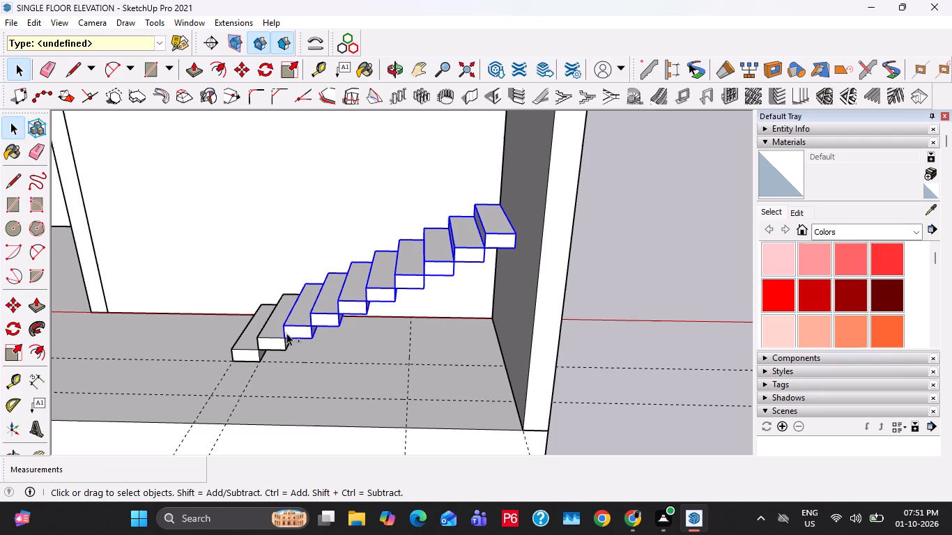
left_click(282, 337, "ctrl")
left_click(247, 348, "ctrl")
right_click(247, 348)
left_click(312, 210)
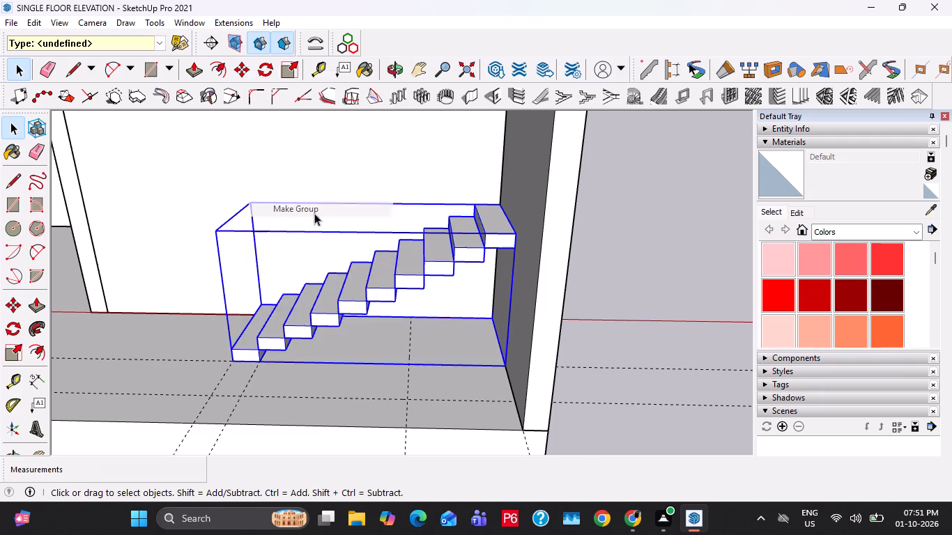
Move the stair group along the house wall, away from the front side wall.
middle_click_drag(403, 319, 434, 329)
key("m")
left_click(469, 339)
left_click(421, 347)
key("space")
Inside the stair group, copy the top step corner to corner twice more, continuing the flight upward to twelve steps.
double_click(458, 250)
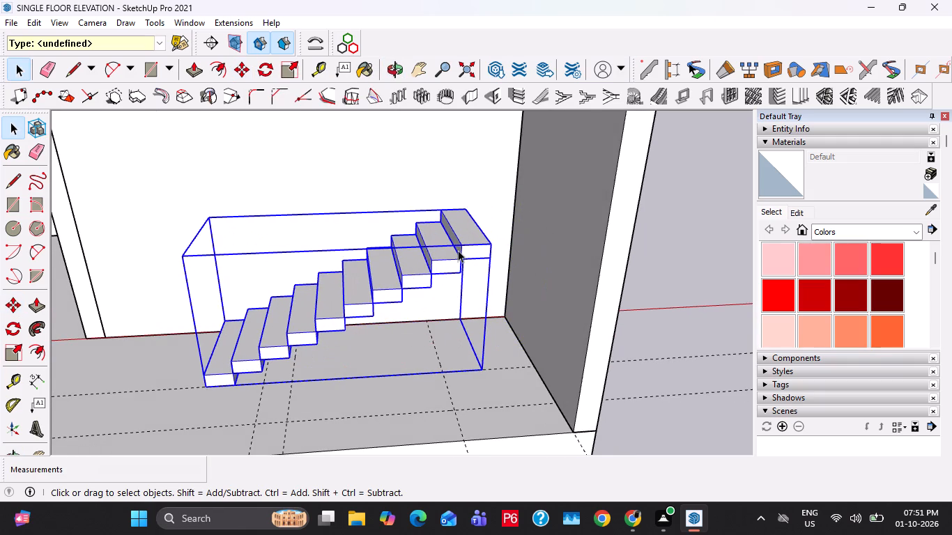
double_click(462, 250)
key("Escape")
left_click(468, 249)
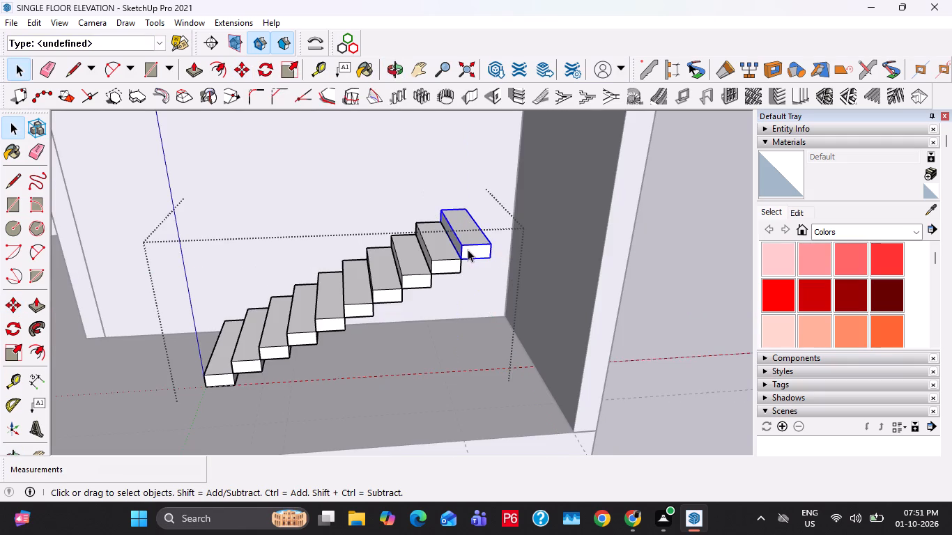
key("m")
left_click(461, 261)
left_click(489, 246)
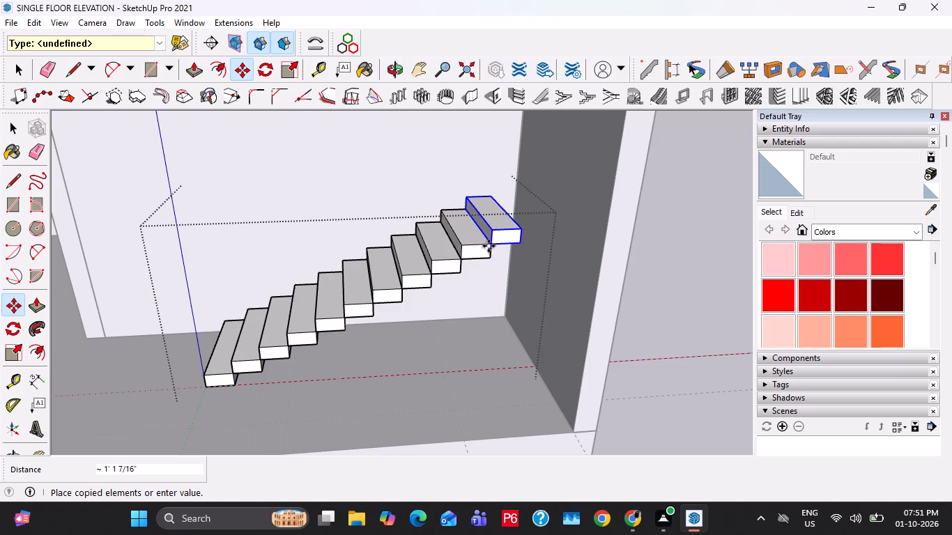
key("space")
scroll(503, 215, "up", 1)
key("m")
left_click(493, 246)
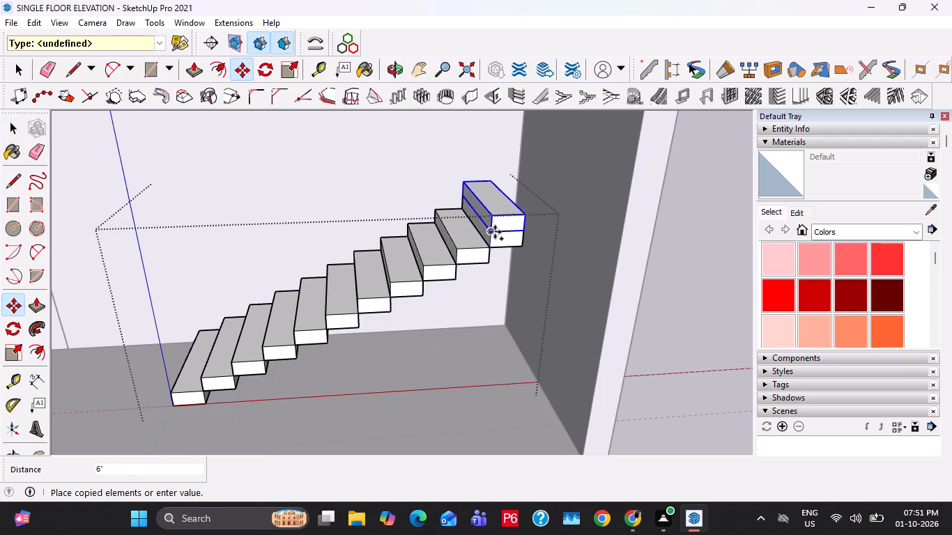
left_click(519, 228)
Open the topmost step and push/pull its end face 3' toward the front side wall to form a landing.
key("space")
double_click(537, 214)
middle_click_drag(741, 209, 673, 226)
scroll(490, 232, "up", 3)
middle_click_drag(502, 237, 525, 237)
key("p")
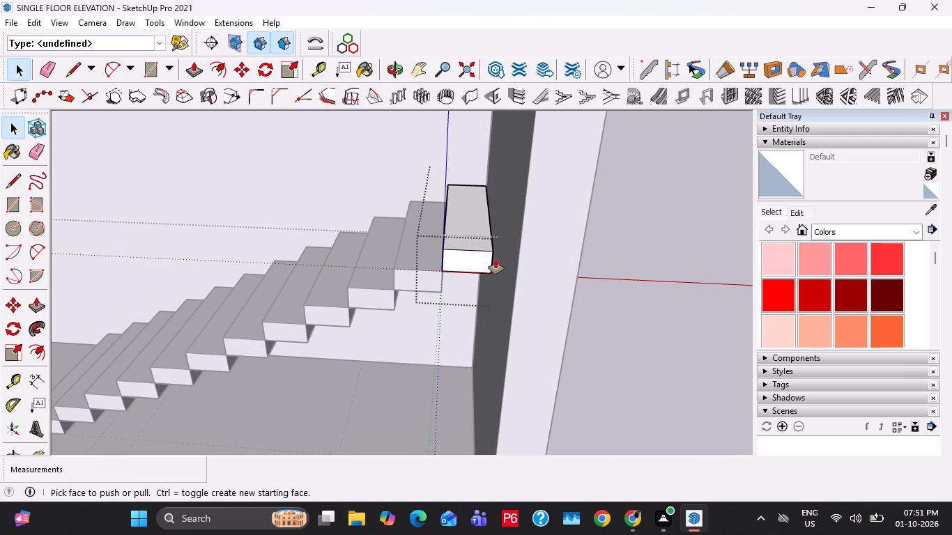
left_click(496, 259)
middle_click_drag(519, 263, 431, 251)
left_click(519, 263)
middle_click(634, 285)
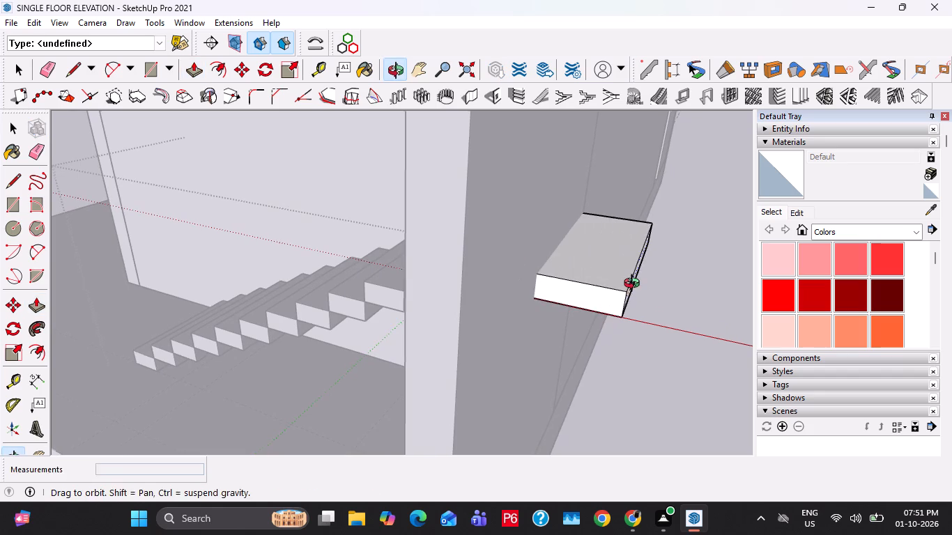
middle_click_drag(637, 295, 704, 327)
type("3'")
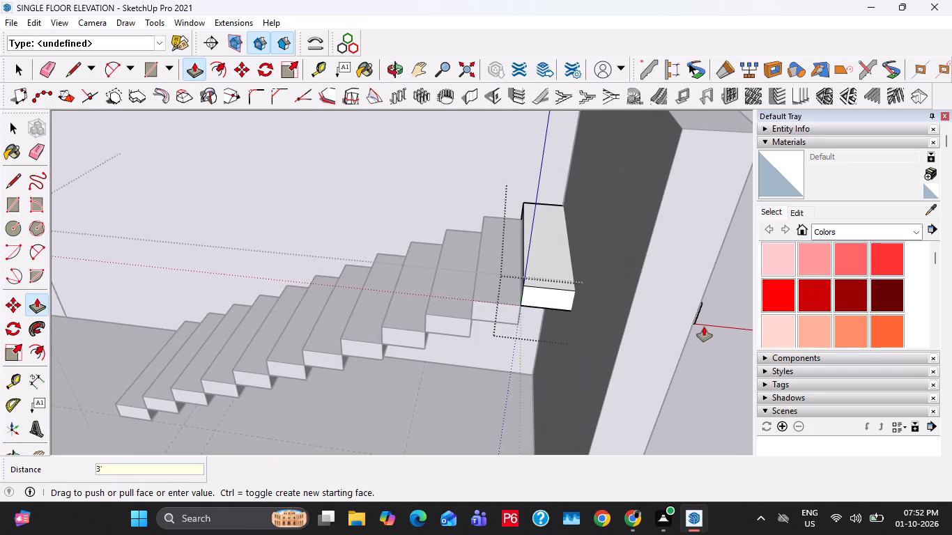
key("Return")
Close the groups and move the stair group about 3' 3" back along the house wall, with its landing against the front side wall's inner face.
key("space")
scroll(566, 302, "down", 5)
key("Escape")
key("Escape")
left_click(507, 300)
scroll(614, 312, "down", 3)
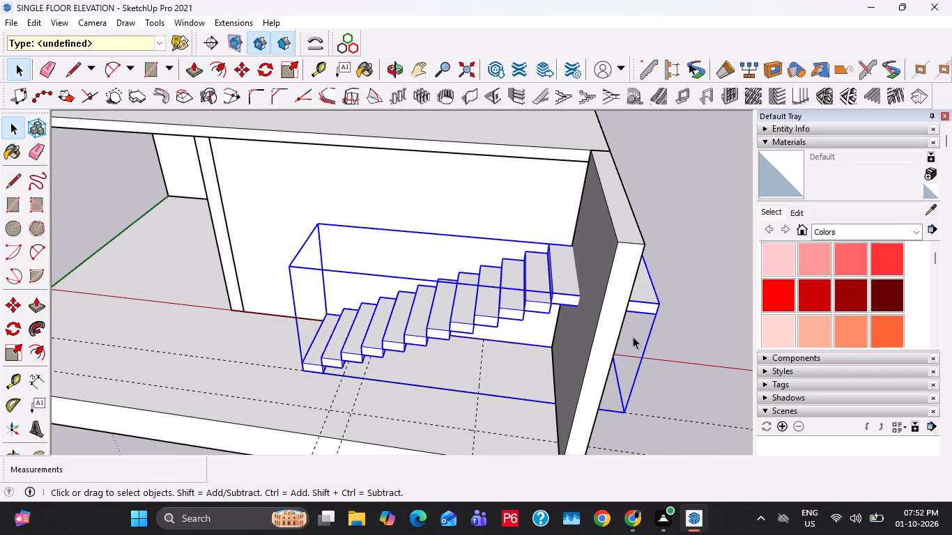
key("m")
left_click(667, 376)
key("space")
middle_click_drag(611, 313, 599, 307)
key("m")
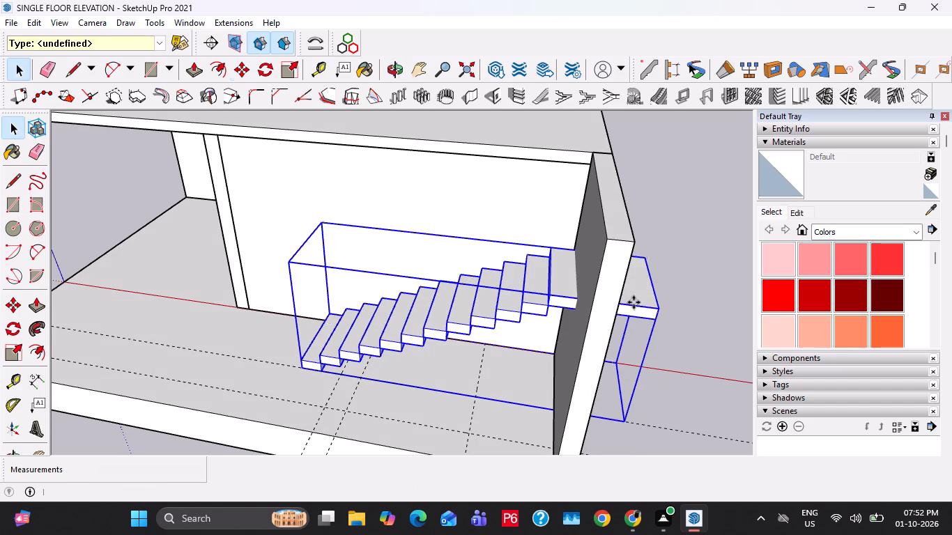
left_click(656, 307)
middle_click_drag(588, 307, 596, 310)
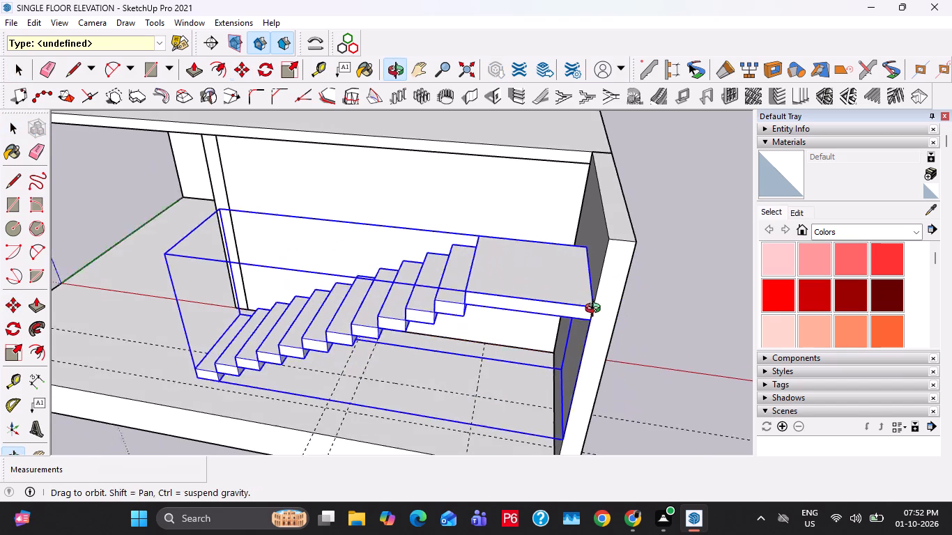
middle_click_drag(596, 310, 606, 312)
left_click(572, 292)
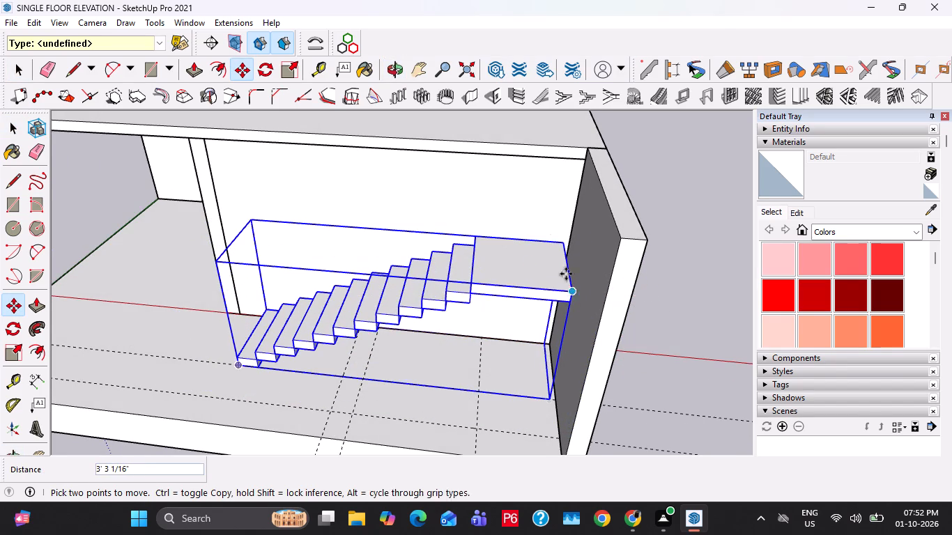
Nudge the stair group so its landing corner sits tight against the front side wall's inner face.
scroll(548, 217, "up", 4)
left_click(575, 253)
left_click(579, 254)
middle_click_drag(521, 275, 505, 369)
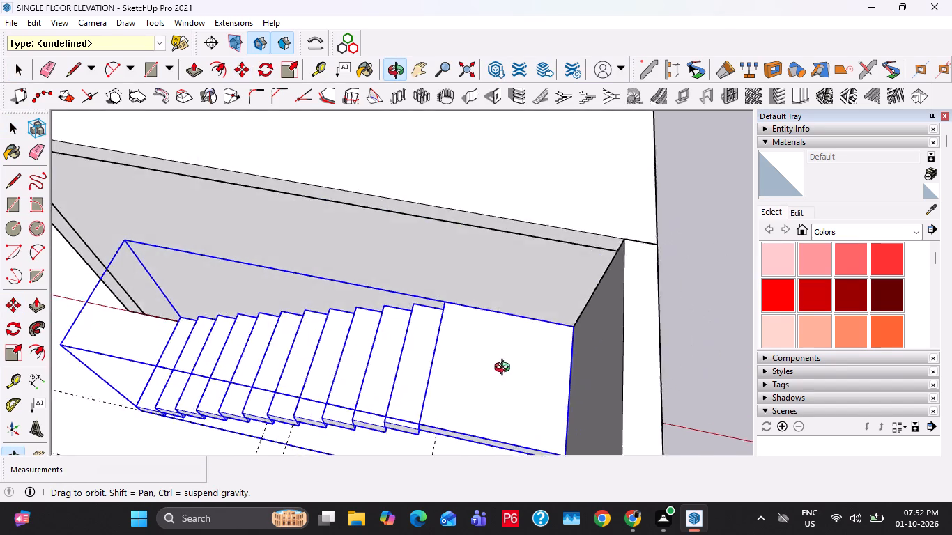
middle_click_drag(505, 369, 552, 210)
key("space")
middle_click_drag(271, 297, 316, 285)
scroll(324, 280, "down", 5)
middle_click_drag(302, 328, 373, 385)
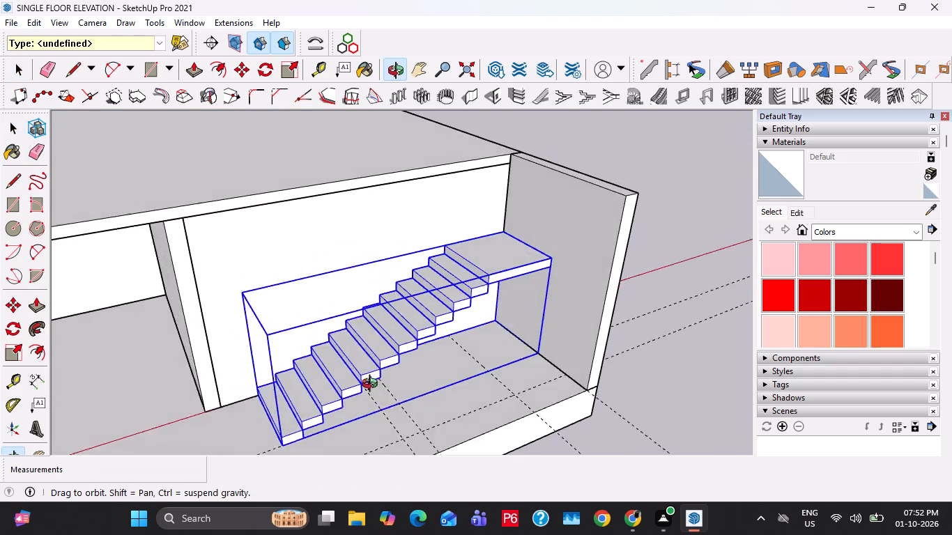
middle_click_drag(373, 385, 376, 348)
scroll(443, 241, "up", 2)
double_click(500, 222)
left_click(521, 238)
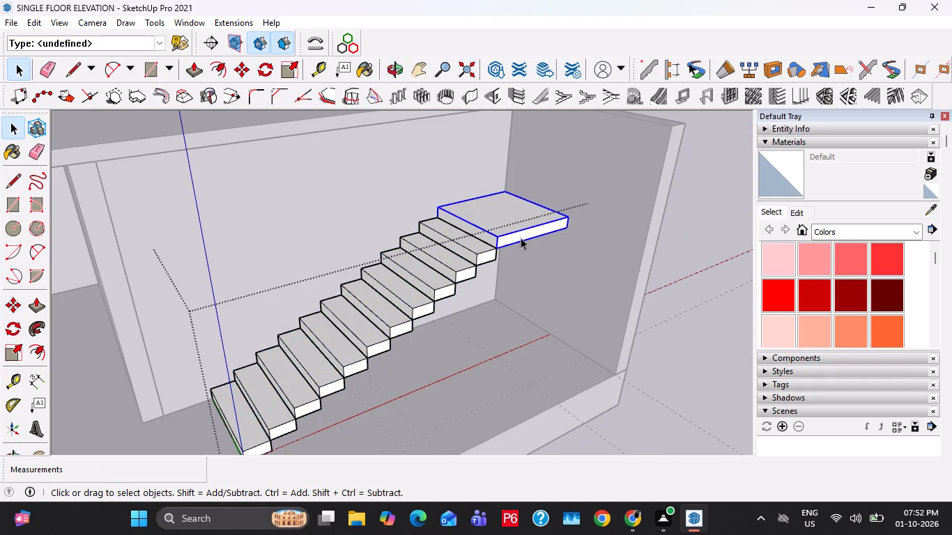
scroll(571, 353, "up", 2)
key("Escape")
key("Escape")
Set a guide 9" in from the extended base's front edge and draw a 9" by about 18' rectangle along it from the front side wall.
key("t")
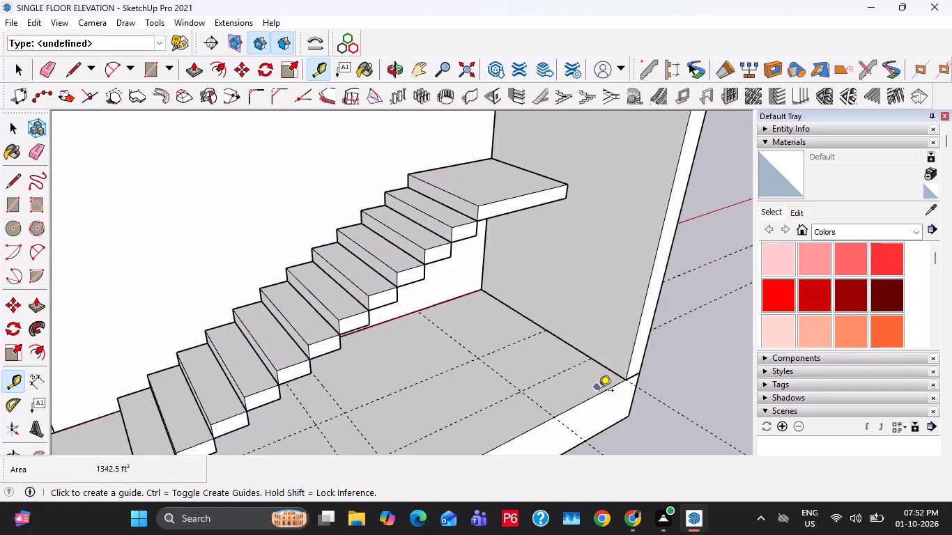
left_click(599, 392)
type("9\"")
key("Return")
key("space")
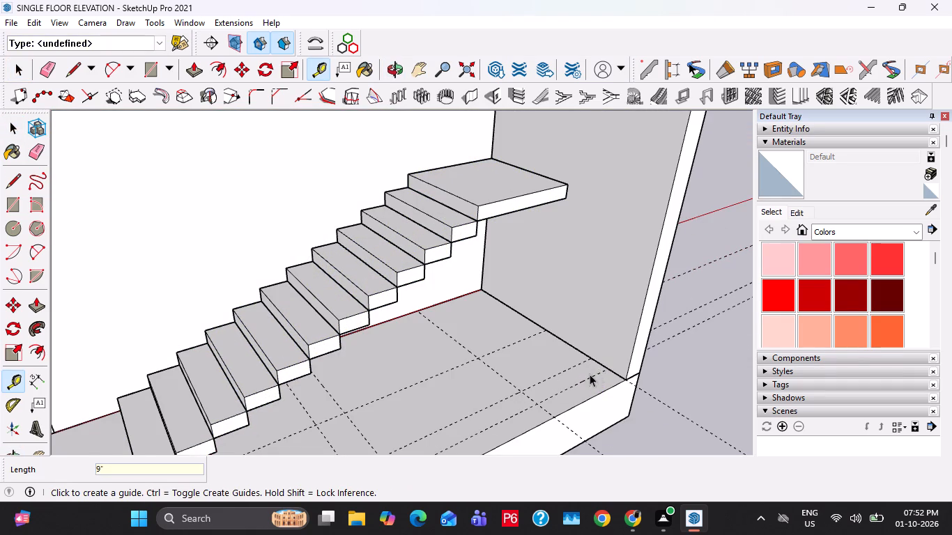
key("r")
left_click(606, 369)
scroll(606, 370, "down", 6)
middle_click_drag(509, 400, 553, 314)
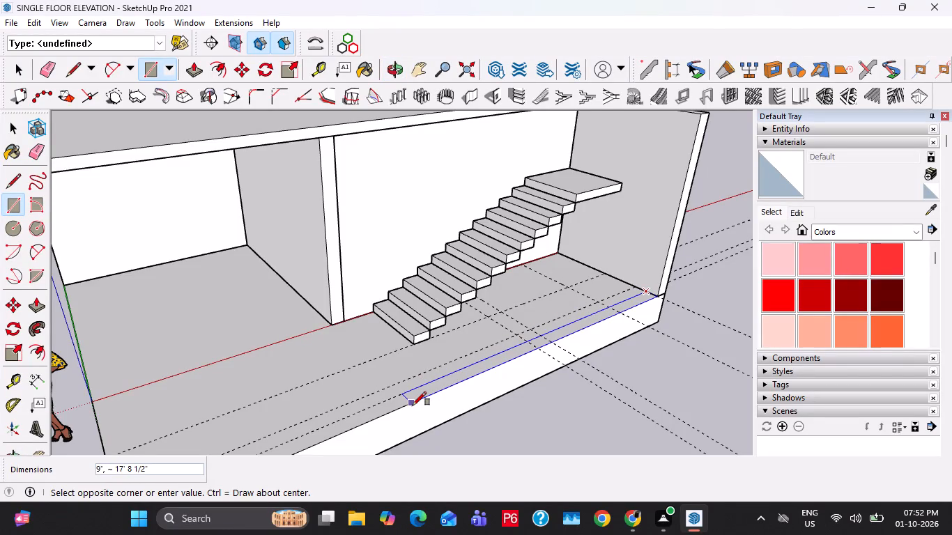
left_click(406, 410)
key("space")
Place a guide along the base edge of the projecting house wall, extending across the floor to the base's front edge.
key("t")
double_click(309, 308)
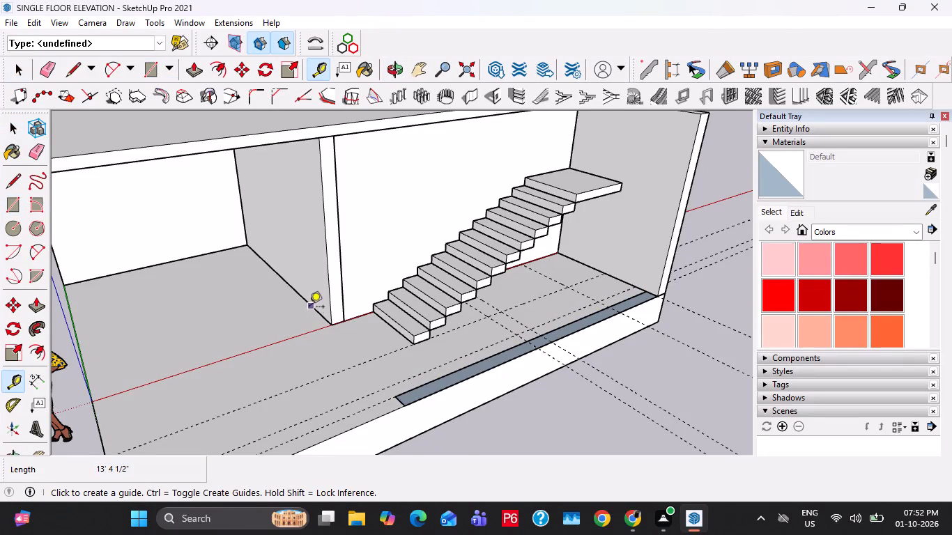
scroll(407, 424, "up", 7)
key("space")
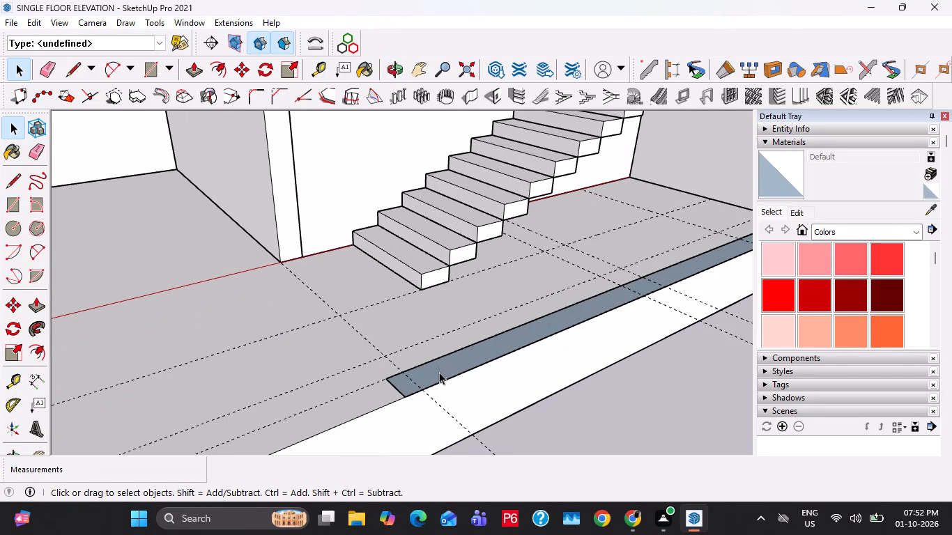
Push/pull the 9" strip up 10' into a front wall and cut its free end face back about 5 1/4" to the guide.
key("p")
left_click(439, 372)
type("10'")
key("Return")
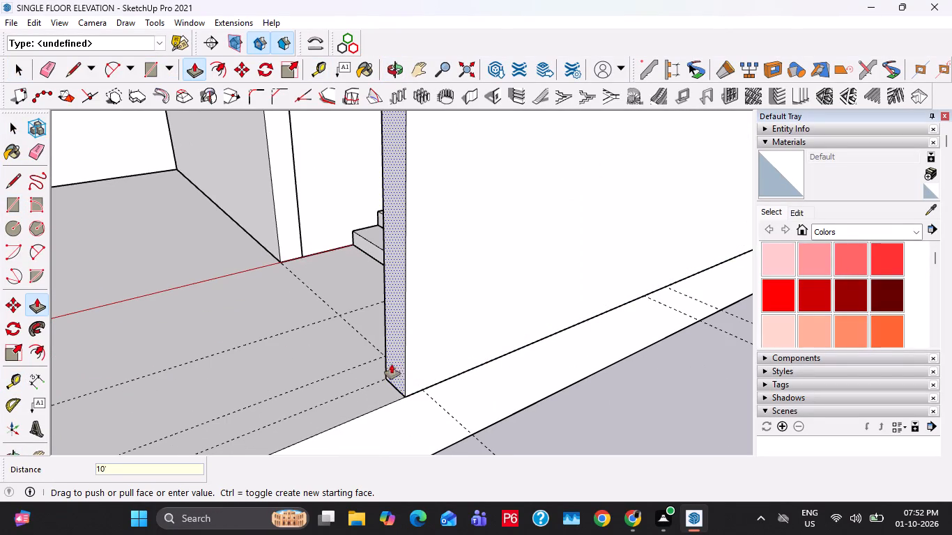
left_click(395, 364)
middle_click_drag(374, 340, 465, 357)
left_click(408, 352)
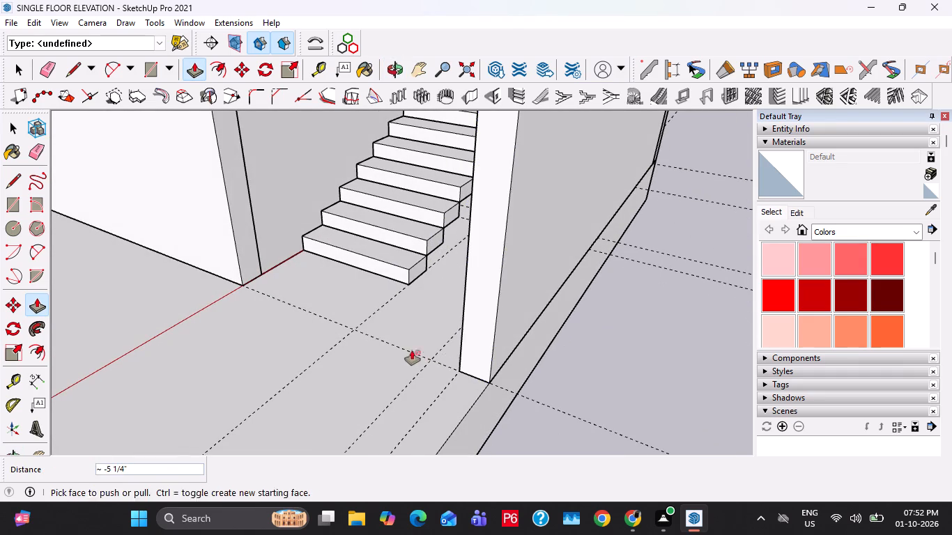
Make the new 9" front wall a group.
key("space")
triple_click(500, 320)
right_click(500, 320)
left_click(565, 196)
Open the landing inside the stair group and push/pull its outer side face to the new front wall, making it about 7' wide.
scroll(512, 220, "down", 4)
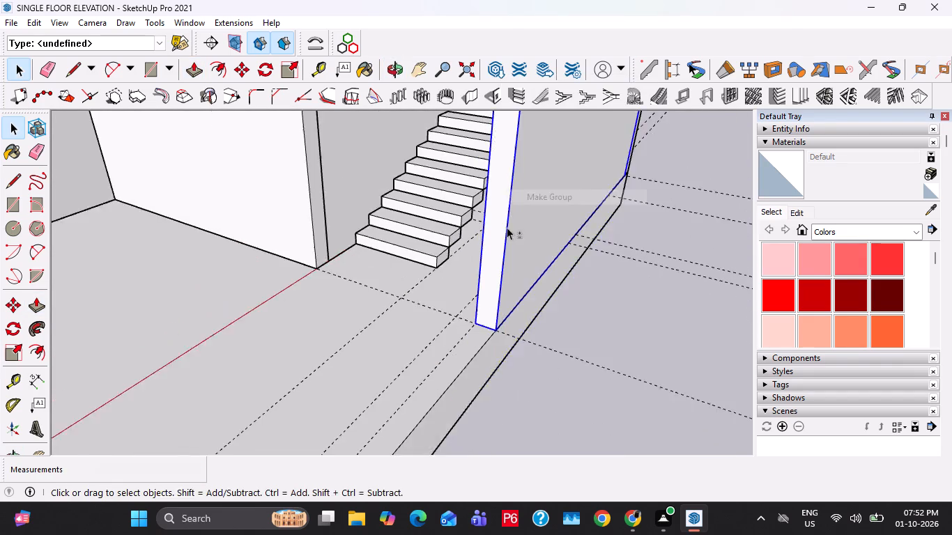
scroll(507, 227, "down", 2)
middle_click_drag(504, 203, 469, 371, "shift")
scroll(475, 340, "down", 6, "shift")
middle_click_drag(482, 226, 544, 296)
scroll(496, 224, "up", 7)
double_click(500, 217)
middle_click_drag(505, 219, 484, 211)
scroll(485, 213, "up", 7)
middle_click_drag(527, 254, 484, 231)
double_click(513, 215)
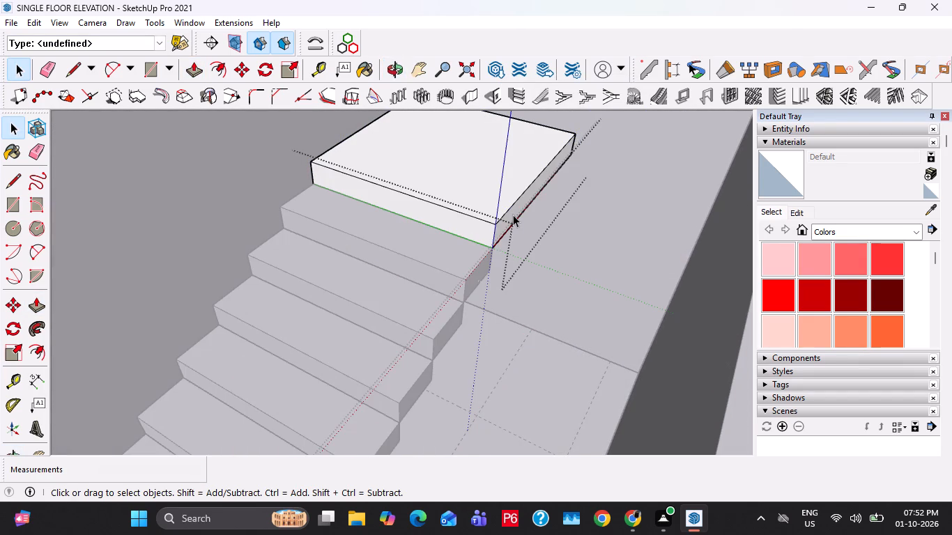
key("p")
left_click(513, 215)
scroll(521, 222, "down", 9)
middle_click_drag(624, 237, 689, 262)
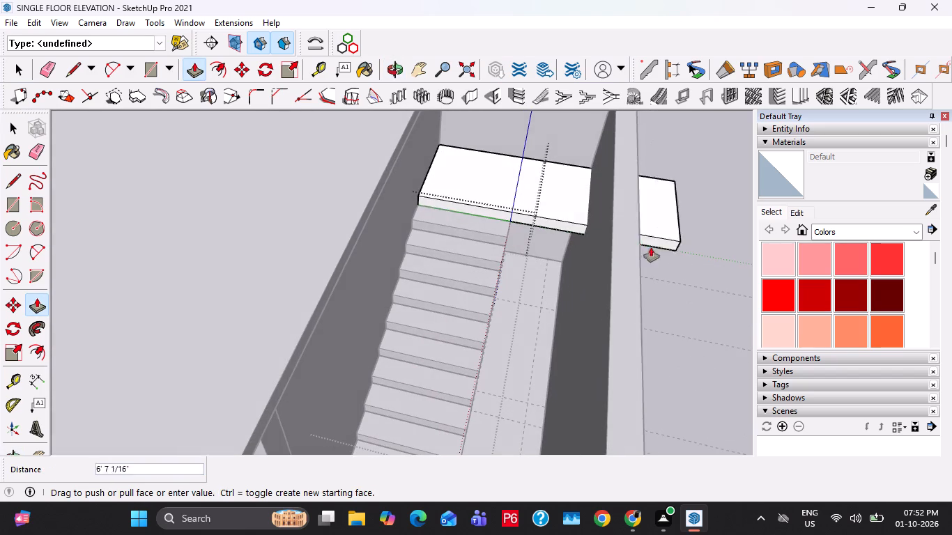
left_click(612, 211)
key("space")
key("Escape")
key("Escape")
Inside the stair group, copy the step just below the landing sideways and align it with the landing's outer front corner.
scroll(479, 229, "up", 2)
left_click(479, 231)
double_click(477, 231)
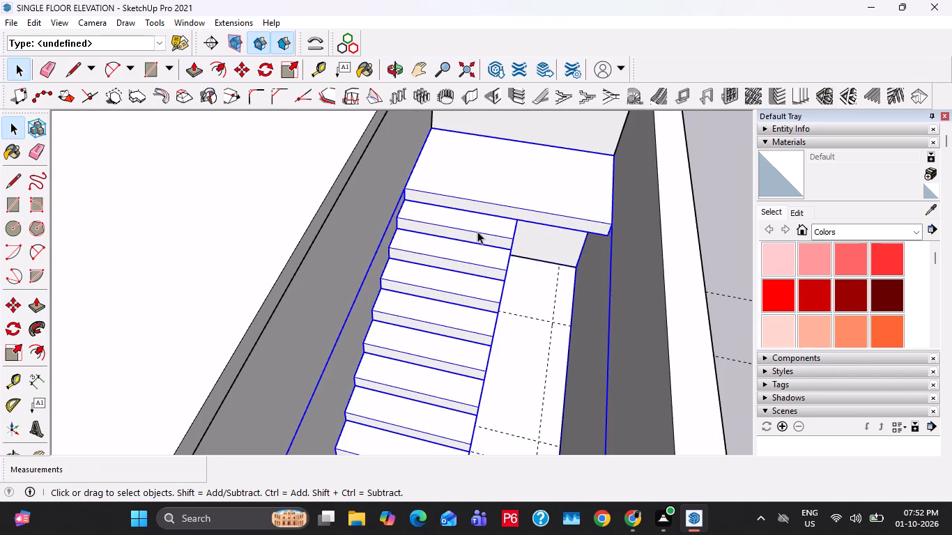
key("m")
left_click(404, 197)
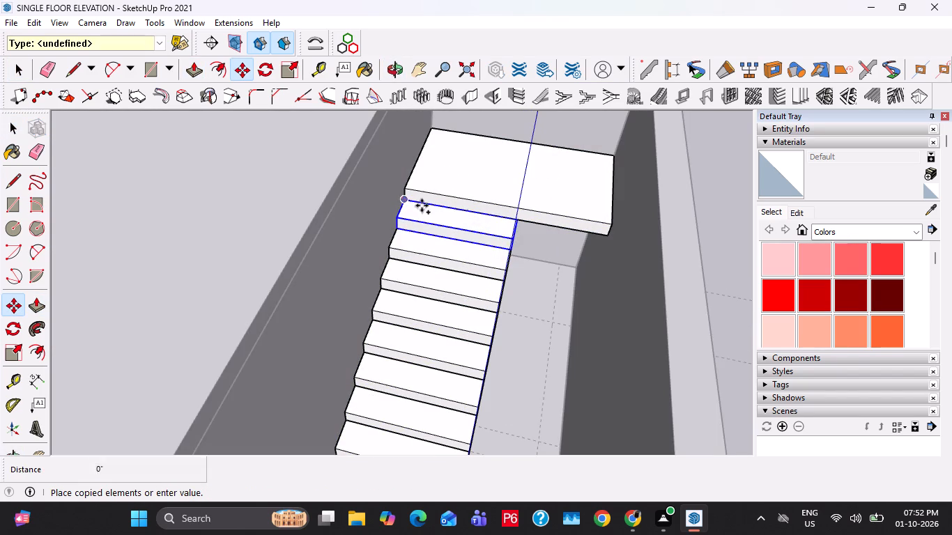
left_click(516, 206)
scroll(707, 234, "up", 4)
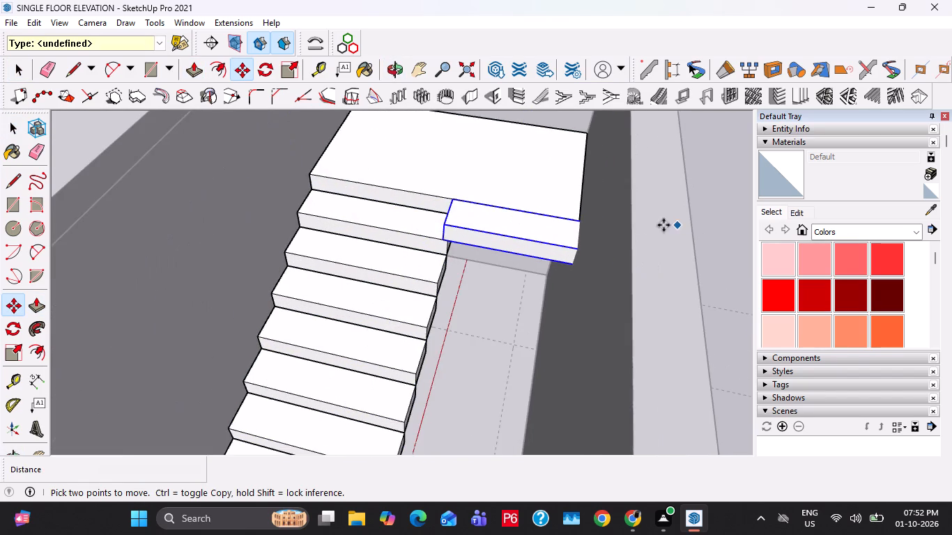
middle_click_drag(601, 225, 620, 249)
key("m")
scroll(587, 233, "up", 2)
left_click(628, 221)
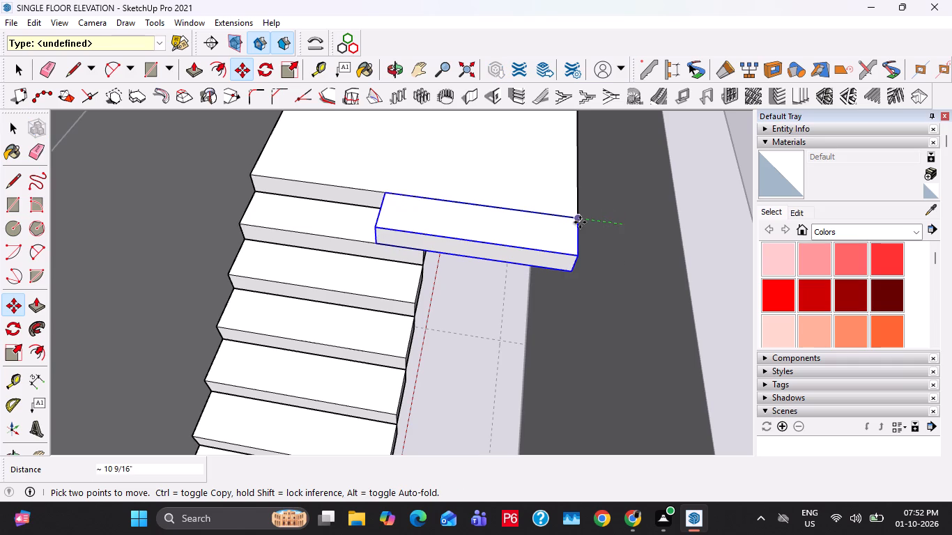
left_click(580, 222)
key("space")
Measure the landing's full width and the width of a step in the first flight.
middle_click_drag(436, 238, 483, 244)
scroll(456, 245, "down", 3)
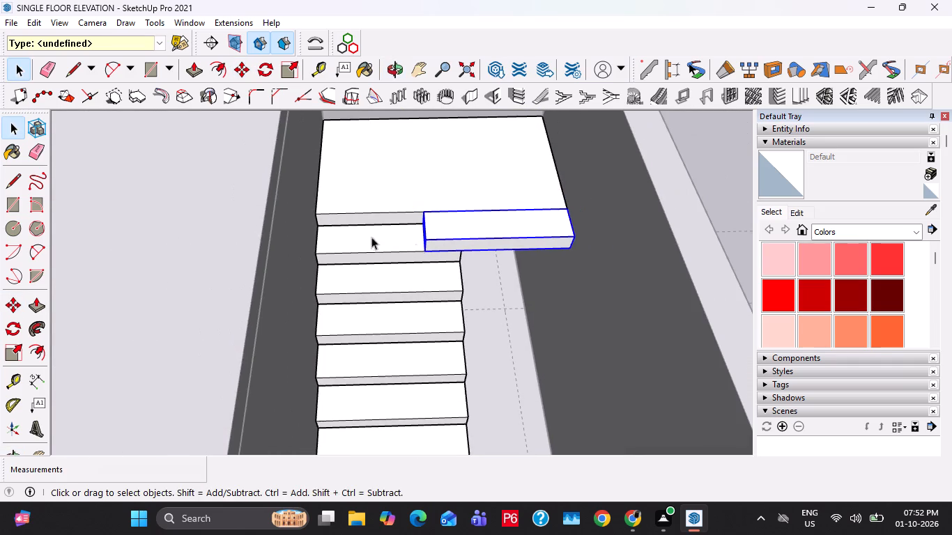
key("t")
left_click(321, 196)
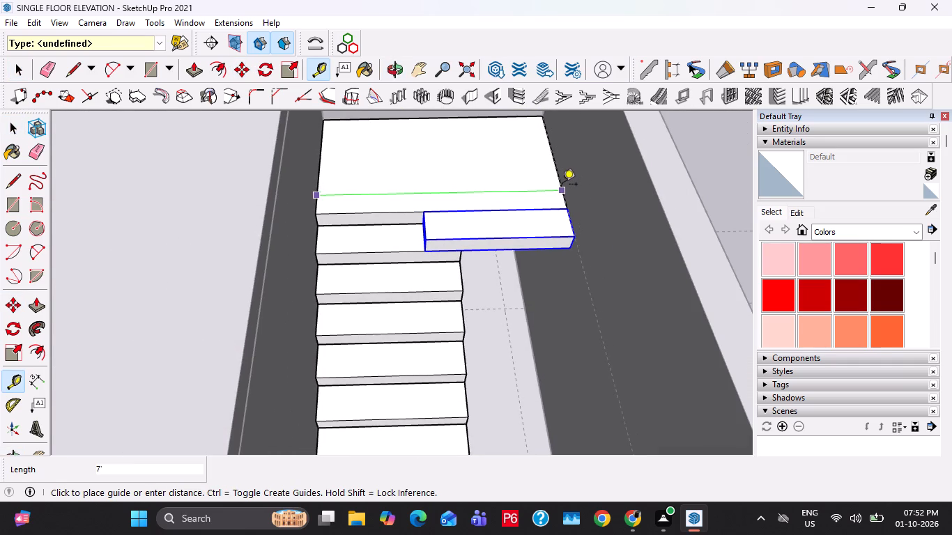
key("space")
key("t")
left_click(320, 280)
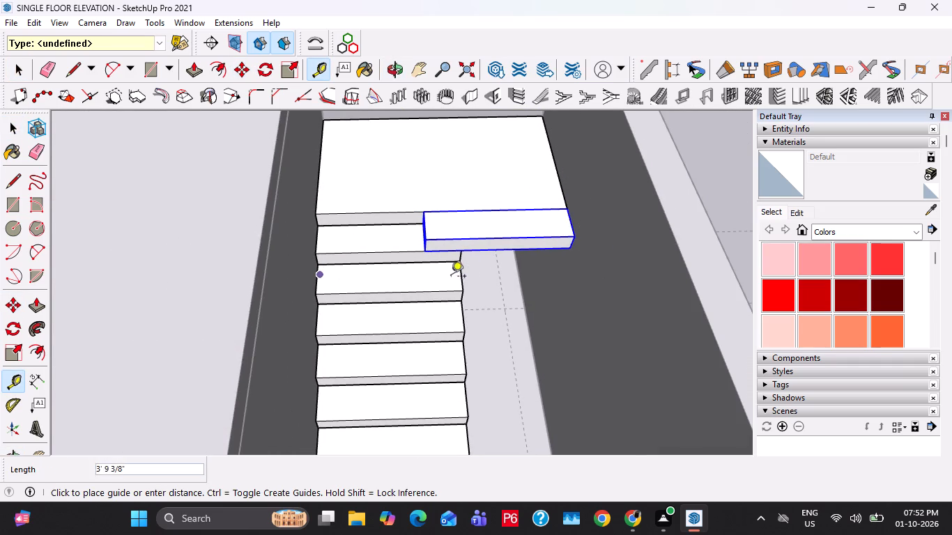
key("space")
key("t")
scroll(443, 226, "up", 1)
key("space")
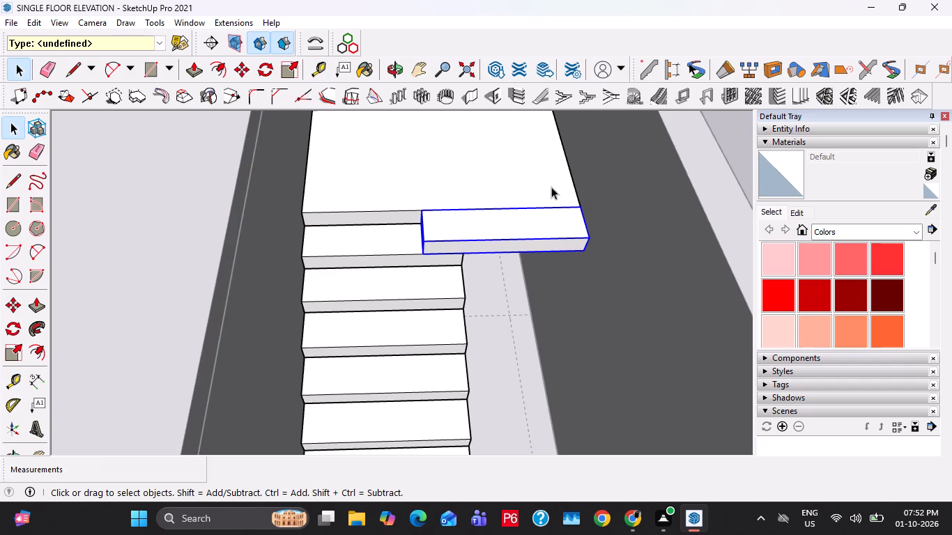
Place a guide 6" in from the outer side edge of the first flight's steps.
key("t")
left_click(464, 284)
key("6")
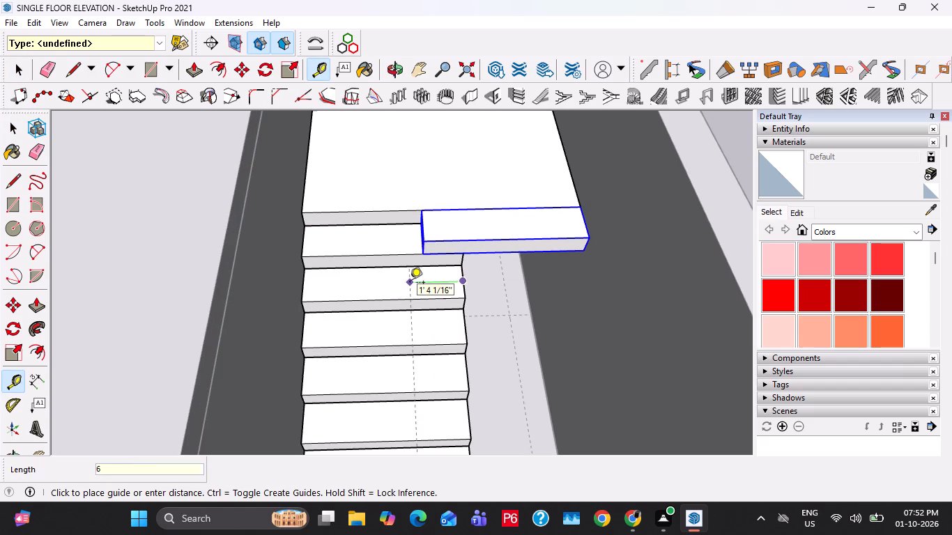
key("shift+quotedbl")
key("Return")
left_click(465, 325)
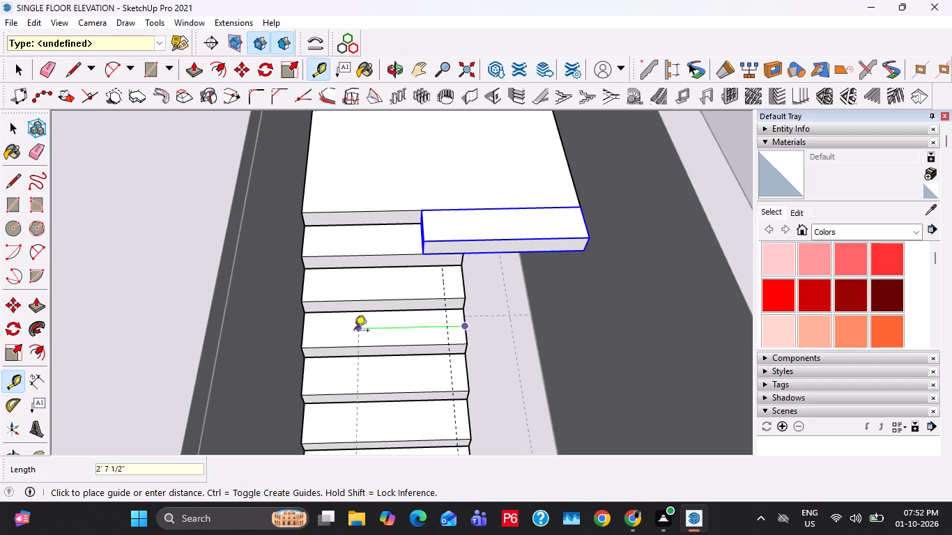
key("space")
Select all the first-flight steps below the landing and scale their width to about 0.88, ending at the 6" guide.
left_click(378, 337)
scroll(381, 316, "down", 3)
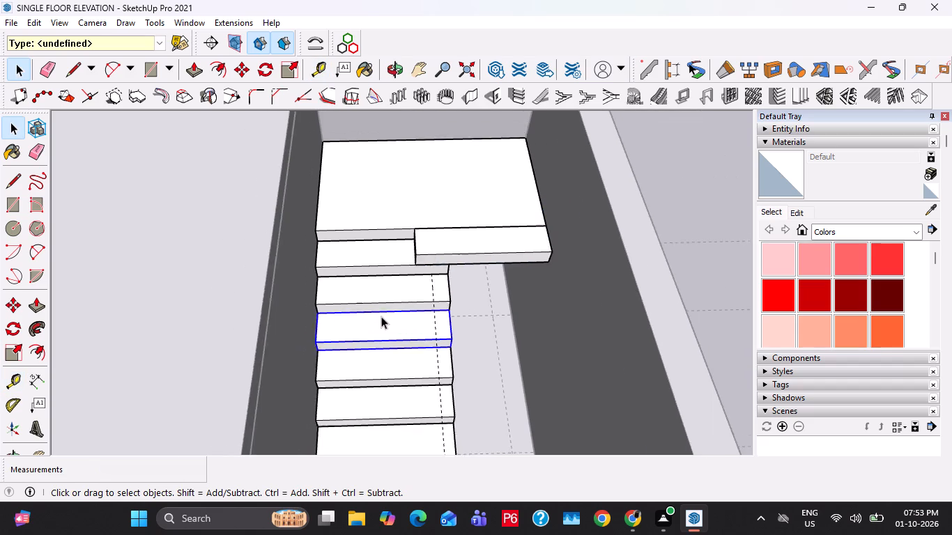
left_click(395, 363, "ctrl")
left_click(393, 410, "ctrl")
scroll(391, 389, "down", 4)
middle_click_drag(398, 396, 401, 302, "shift")
left_click(393, 331, "ctrl")
left_click(399, 367, "ctrl")
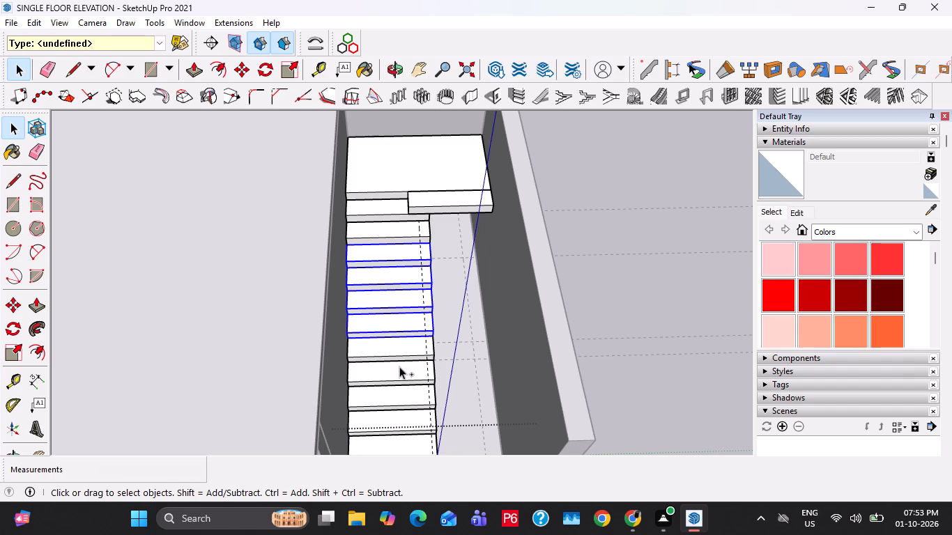
left_click(401, 391, "ctrl")
left_click(401, 417, "ctrl")
left_click(401, 438, "ctrl")
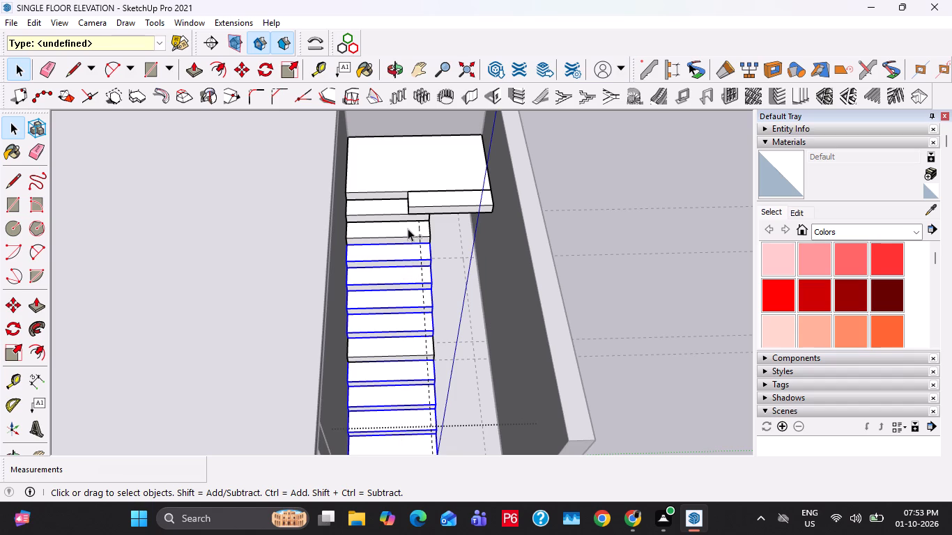
left_click(408, 228, "ctrl")
left_click(397, 212, "ctrl")
left_click(396, 349, "ctrl")
middle_click_drag(399, 323, 373, 332)
key("s")
scroll(432, 307, "up", 4)
middle_click_drag(431, 313, 394, 301)
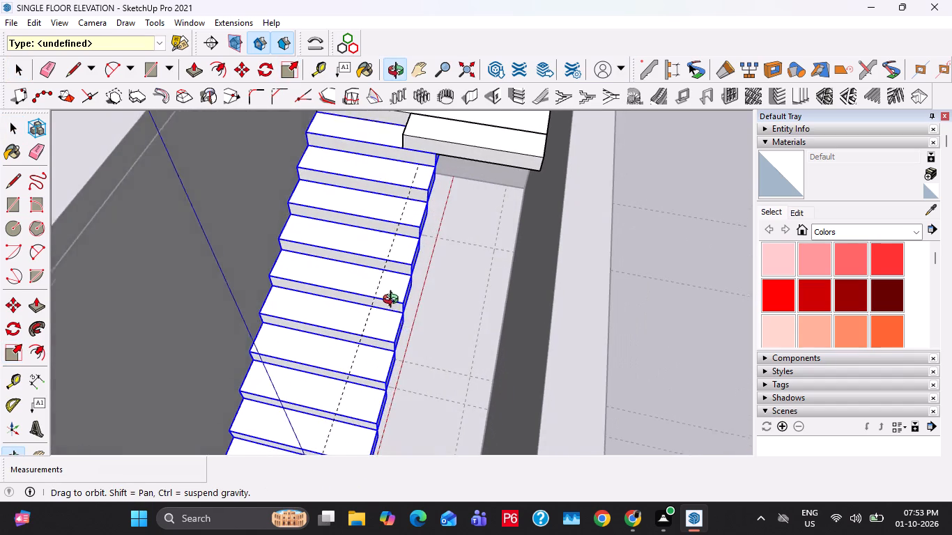
middle_click_drag(394, 301, 392, 300)
left_click(401, 331)
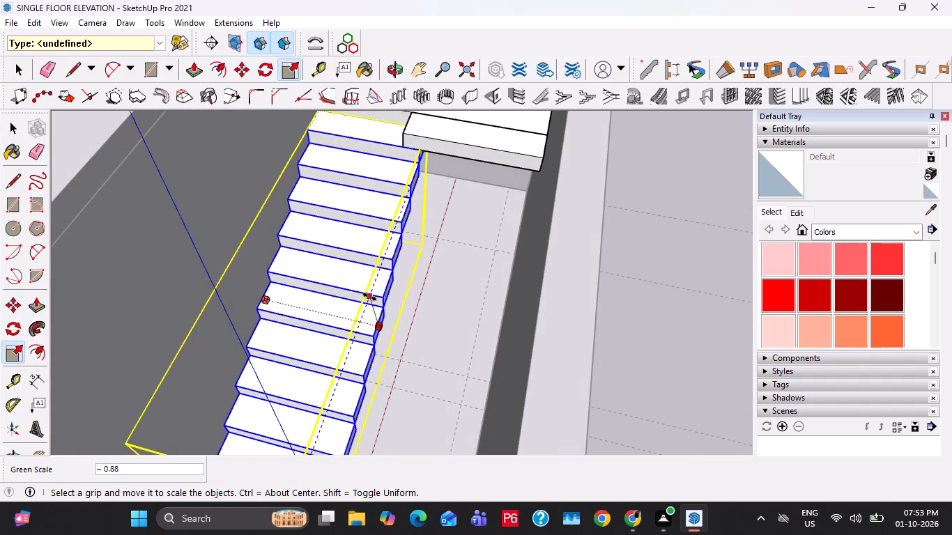
left_click(370, 297)
middle_click_drag(354, 336, 447, 351)
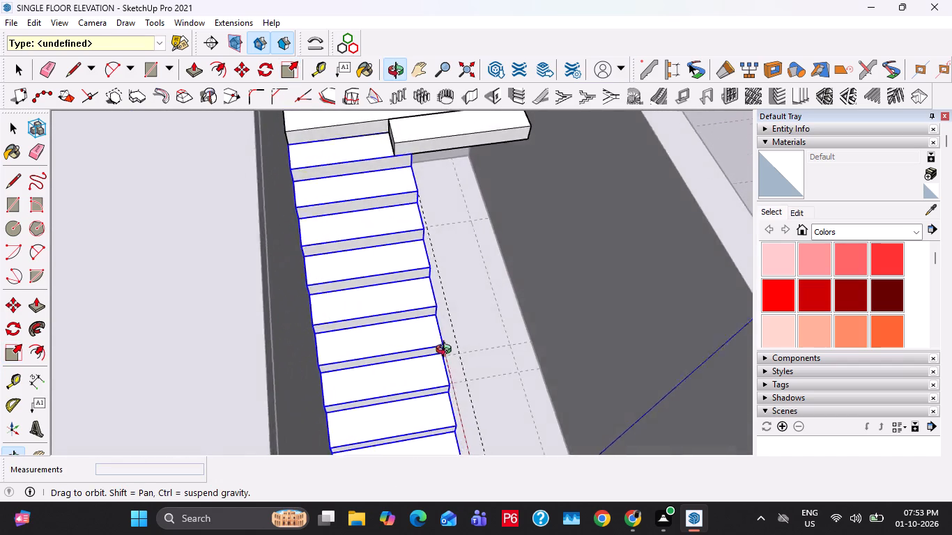
middle_click_drag(447, 351, 443, 351)
key("space")
Open the copied step beside the landing and push/pull its inner end face back to the narrowed first flight's side.
scroll(380, 316, "down", 5)
scroll(410, 207, "up", 12)
middle_click(412, 210)
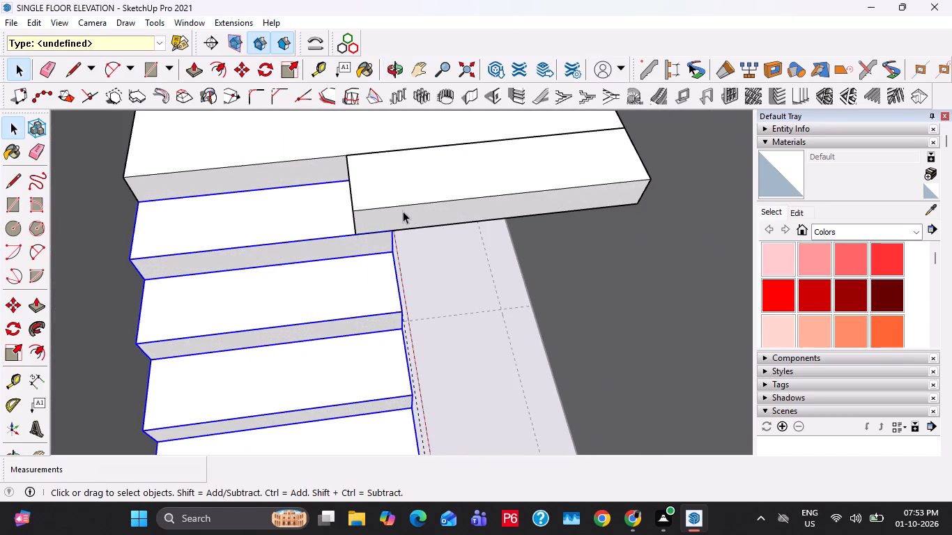
double_click(403, 211)
middle_click_drag(376, 222, 420, 222)
left_click(396, 207)
key("p")
left_click(396, 207)
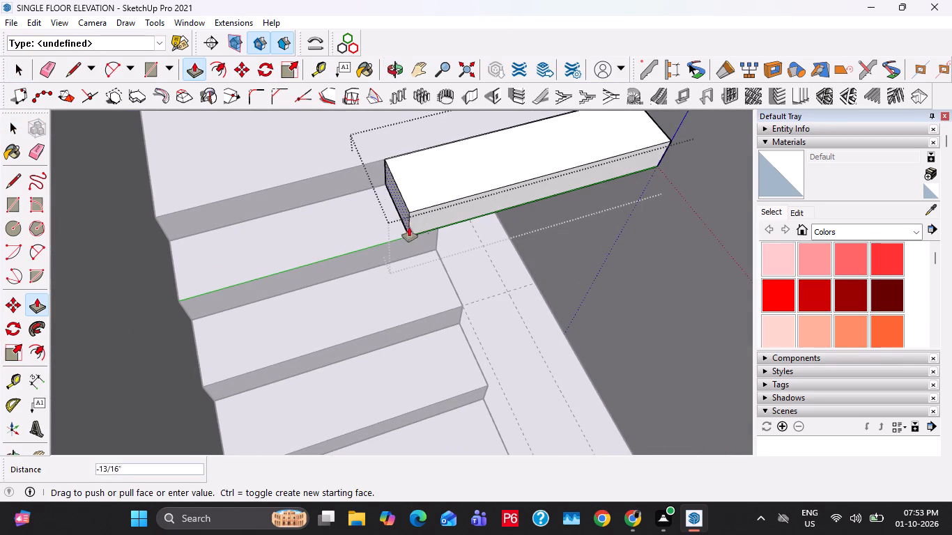
left_click(442, 232)
key("Escape")
key("Escape")
key("space")
key("Escape")
Reopen the stair group and move the copied step up 6" so that it rests at the landing's top level.
left_click(459, 185)
key("Escape")
middle_click_drag(454, 186, 486, 204)
double_click(481, 203)
left_click(476, 203)
key("m")
left_click(429, 212)
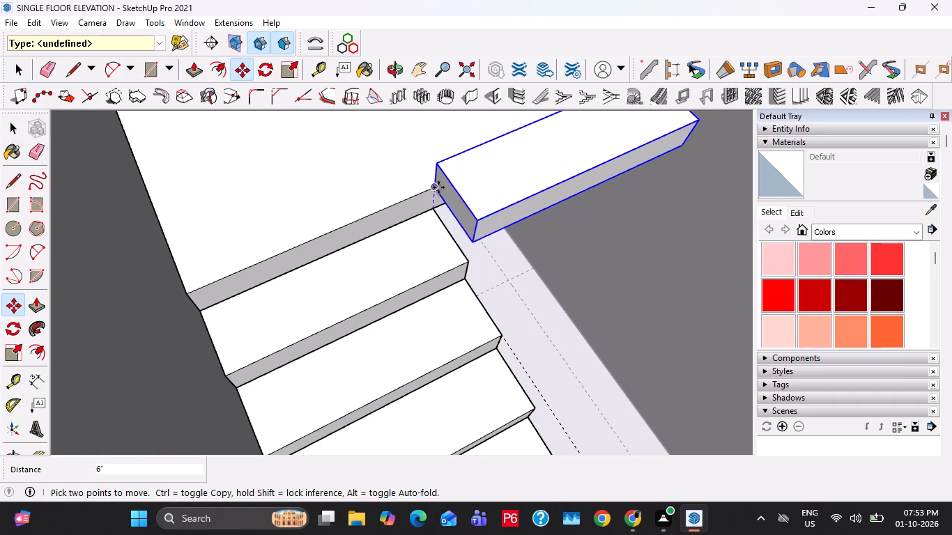
left_click(438, 187)
key("space")
Copy the raised step corner to corner, about 1' 1 7/16" up and away from the landing, as the return flight's second step.
middle_click_drag(454, 186, 675, 242)
middle_click(536, 239)
key("m")
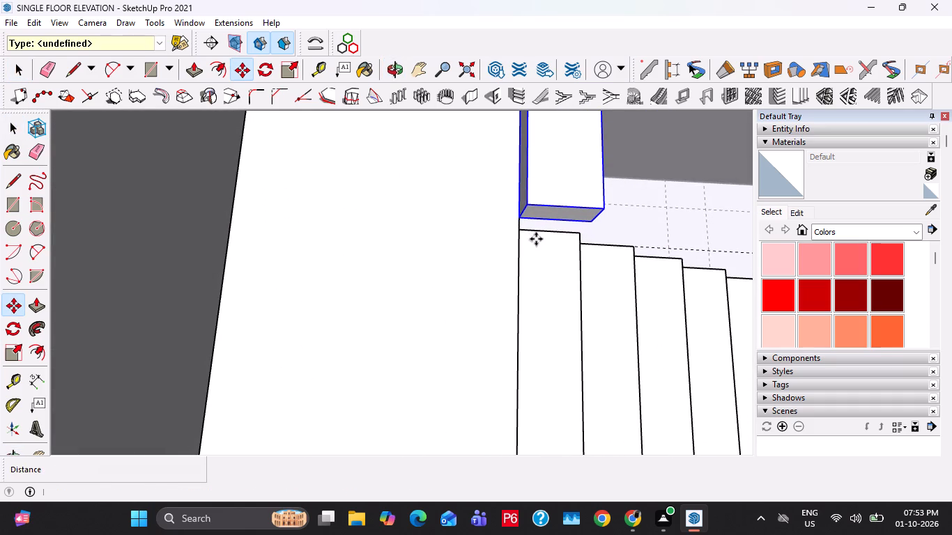
left_click(520, 215)
left_click(602, 205)
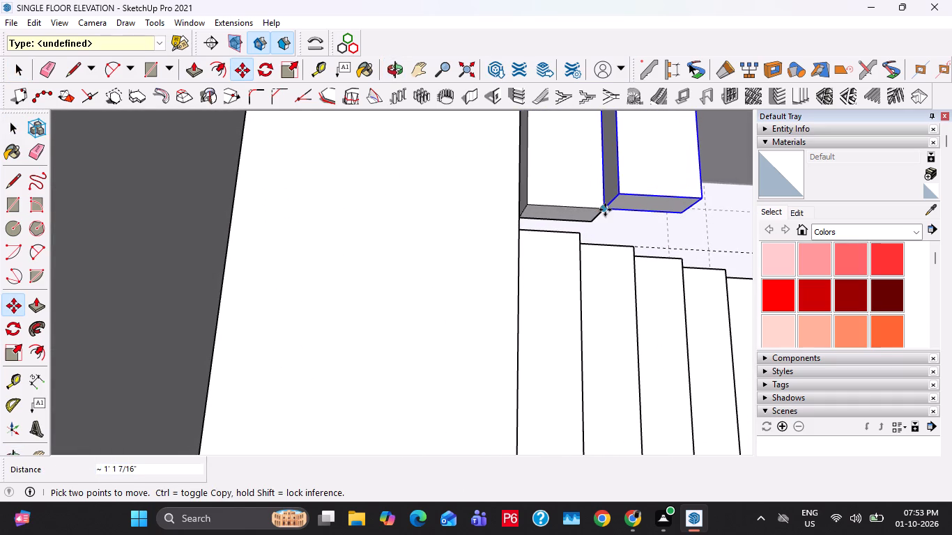
left_click(605, 210)
key("space")
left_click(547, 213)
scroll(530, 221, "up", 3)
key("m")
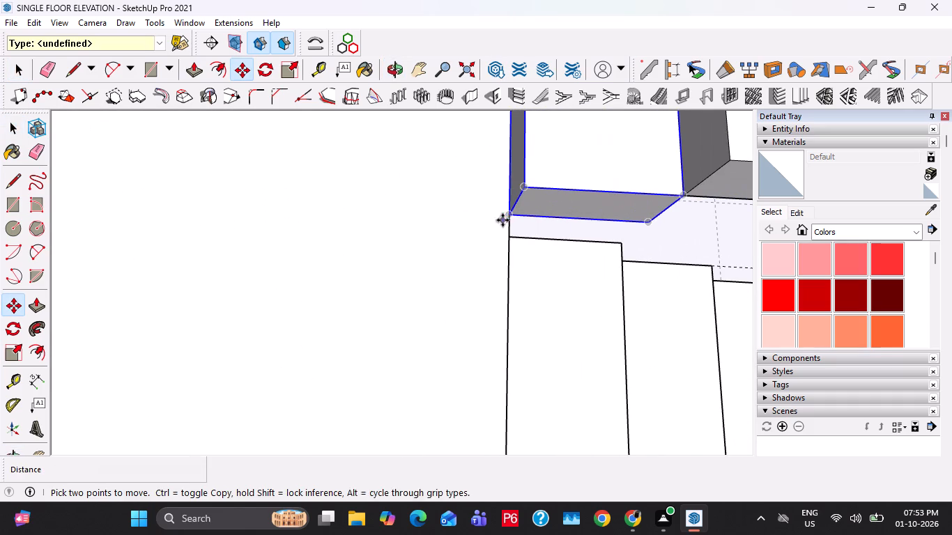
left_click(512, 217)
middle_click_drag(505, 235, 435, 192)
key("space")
Copy the return flight's first step corner to corner as its third step, and copy that about 1' 1 7/16" onward as the fourth.
middle_click_drag(529, 281, 435, 268)
scroll(339, 229, "up", 3)
scroll(381, 236, "down", 2)
middle_click_drag(374, 254, 326, 164)
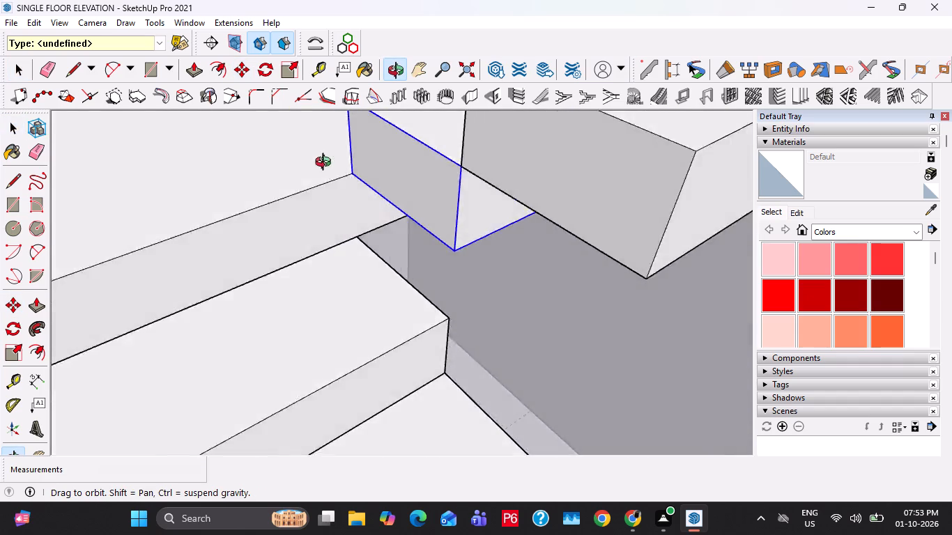
middle_click_drag(326, 164, 236, 139)
middle_click_drag(486, 224, 725, 336)
scroll(427, 178, "up", 1)
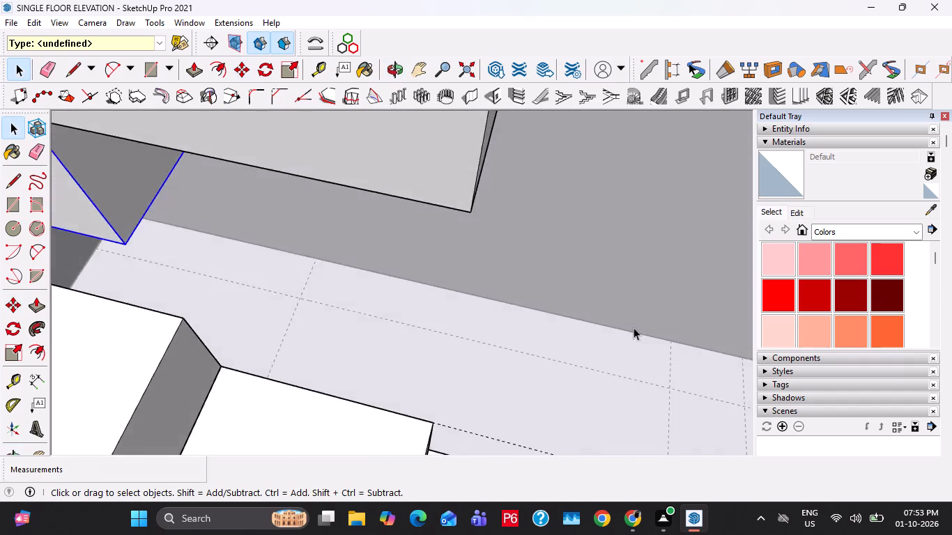
scroll(514, 296, "down", 7)
middle_click_drag(370, 276, 413, 271)
scroll(443, 254, "up", 1)
key("m")
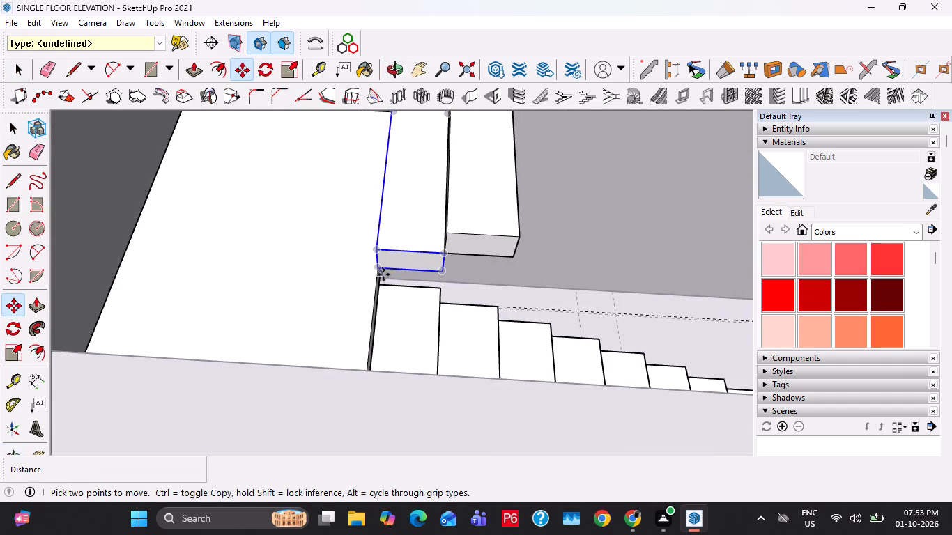
left_click(382, 272)
left_click(519, 242)
left_click(519, 238)
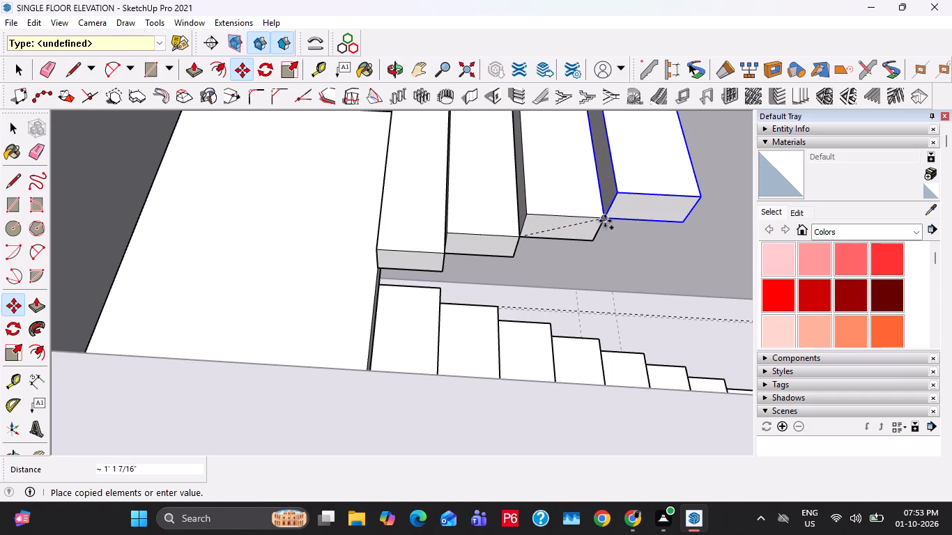
left_click(603, 221)
Copy the topmost return-flight step corner to corner four more times, about 1' 1 7/16" each, up to the eighth step.
middle_click_drag(597, 223, 461, 330, "shift")
left_click(468, 328)
left_click(547, 313)
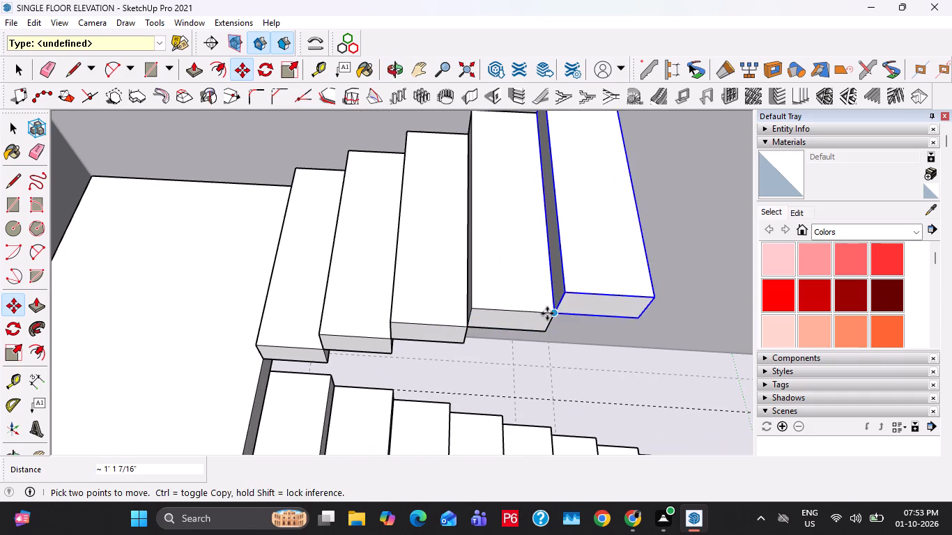
middle_click_drag(548, 300, 420, 343, "shift")
left_click(427, 359)
left_click(514, 344)
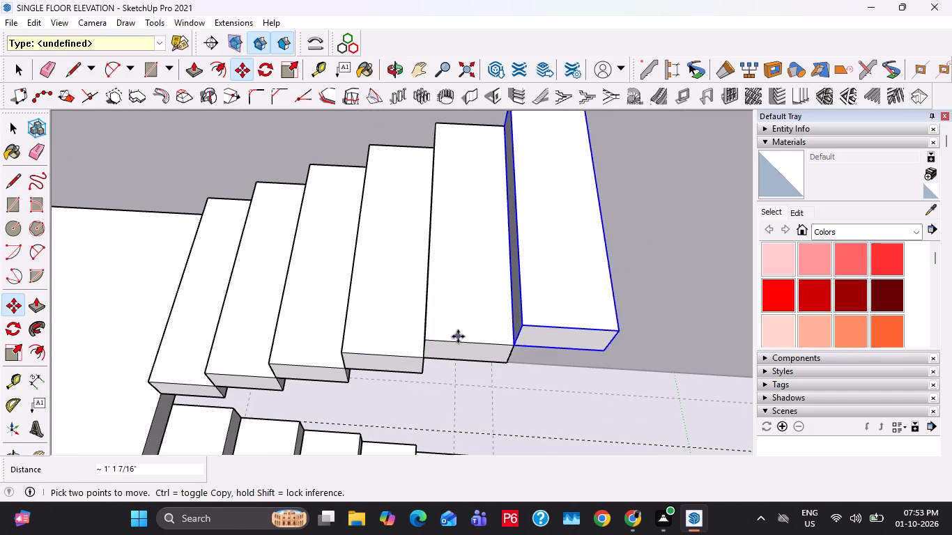
scroll(458, 336, "down", 5)
middle_click(458, 336, "shift")
left_click(497, 346)
left_click(553, 336)
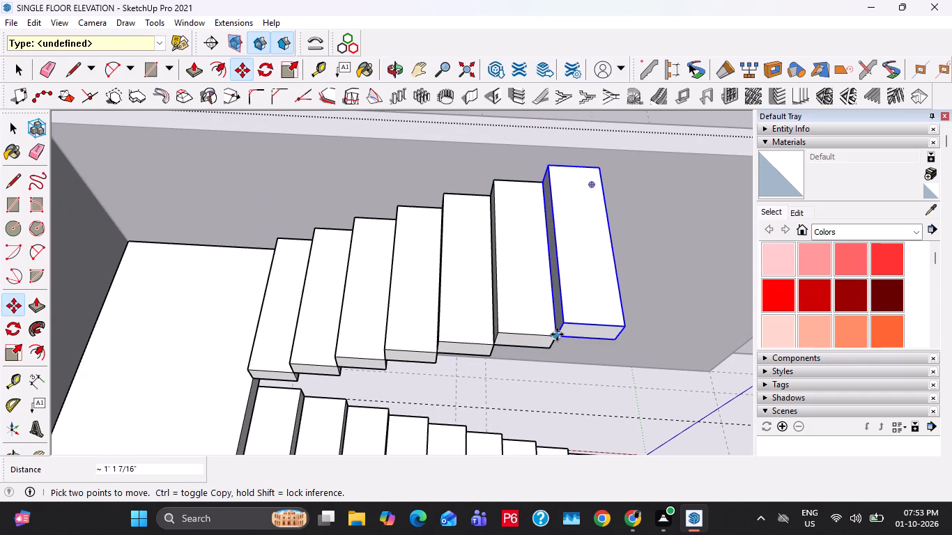
left_click(557, 336)
left_click(622, 325)
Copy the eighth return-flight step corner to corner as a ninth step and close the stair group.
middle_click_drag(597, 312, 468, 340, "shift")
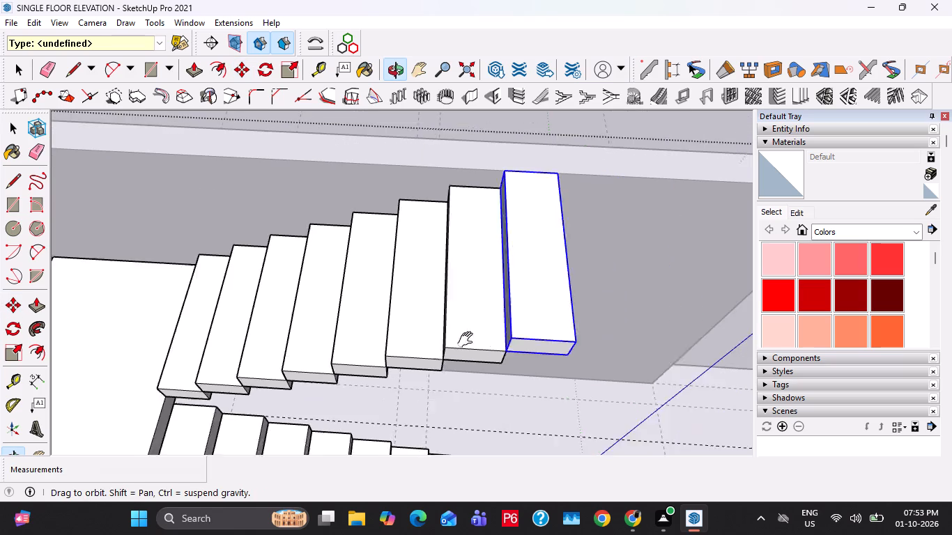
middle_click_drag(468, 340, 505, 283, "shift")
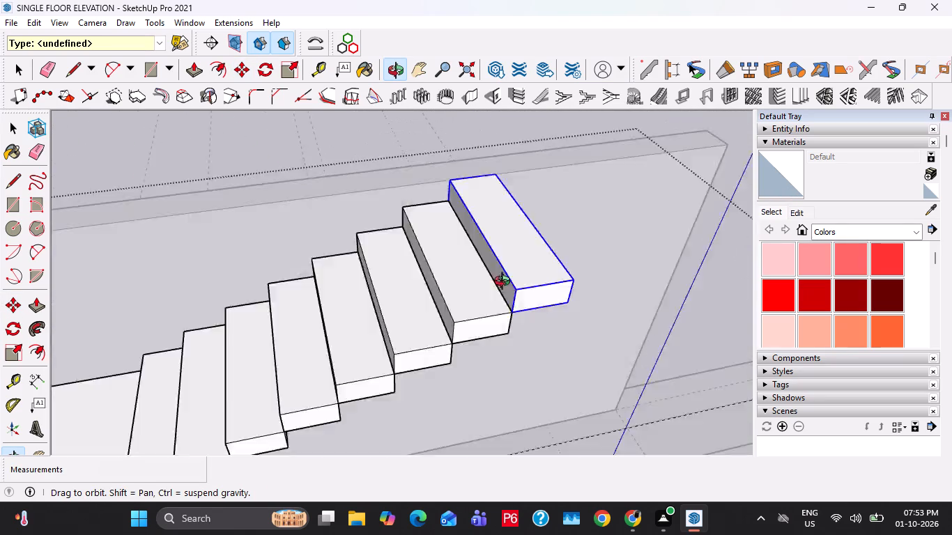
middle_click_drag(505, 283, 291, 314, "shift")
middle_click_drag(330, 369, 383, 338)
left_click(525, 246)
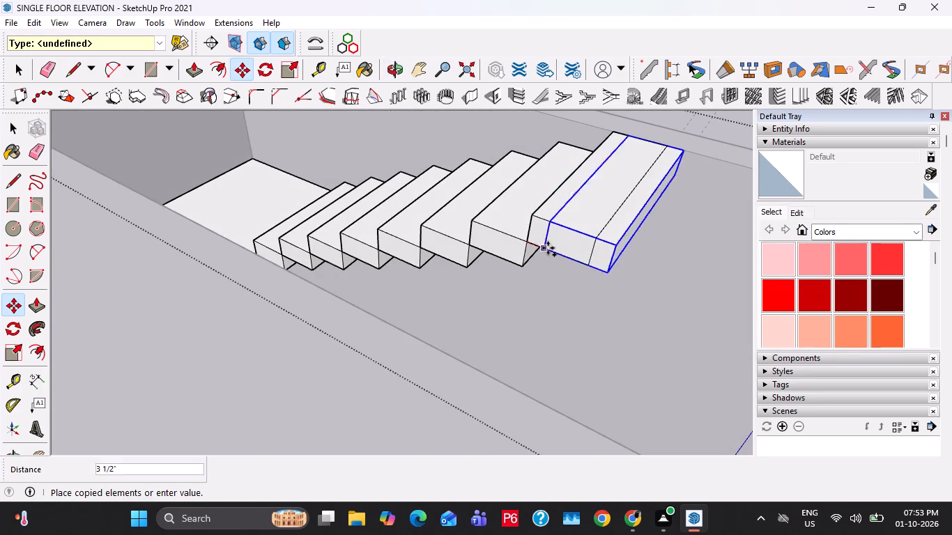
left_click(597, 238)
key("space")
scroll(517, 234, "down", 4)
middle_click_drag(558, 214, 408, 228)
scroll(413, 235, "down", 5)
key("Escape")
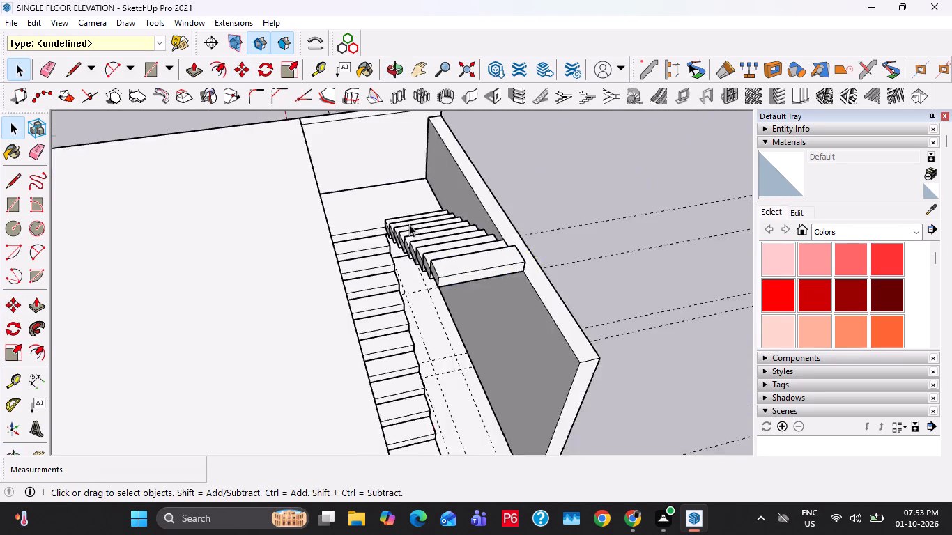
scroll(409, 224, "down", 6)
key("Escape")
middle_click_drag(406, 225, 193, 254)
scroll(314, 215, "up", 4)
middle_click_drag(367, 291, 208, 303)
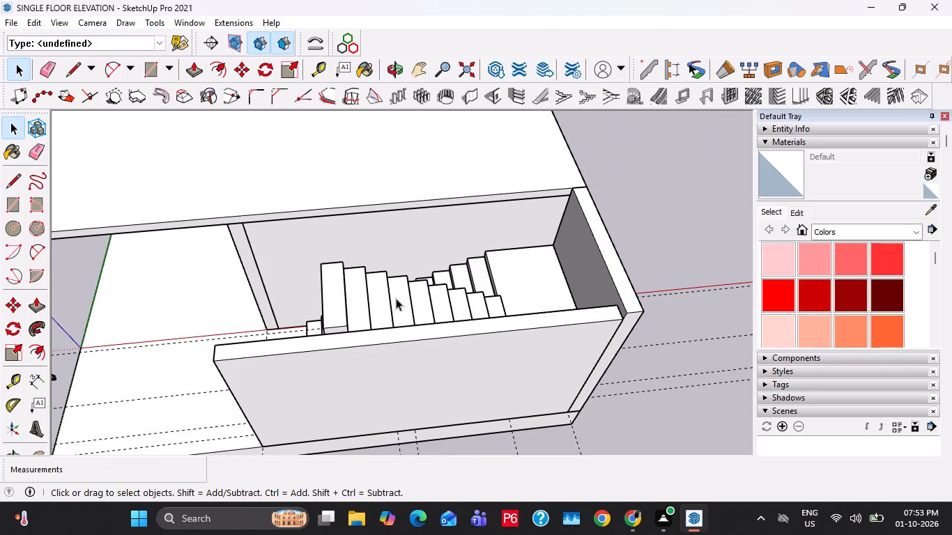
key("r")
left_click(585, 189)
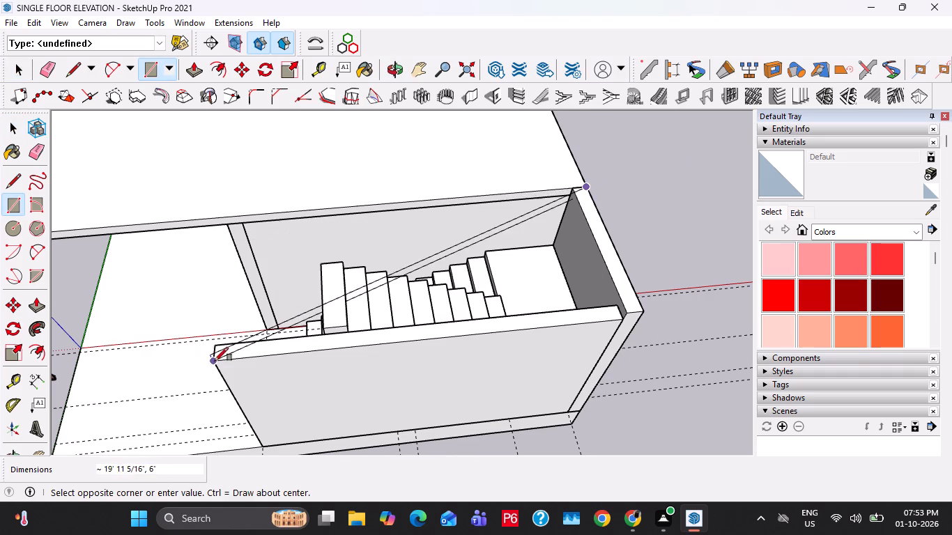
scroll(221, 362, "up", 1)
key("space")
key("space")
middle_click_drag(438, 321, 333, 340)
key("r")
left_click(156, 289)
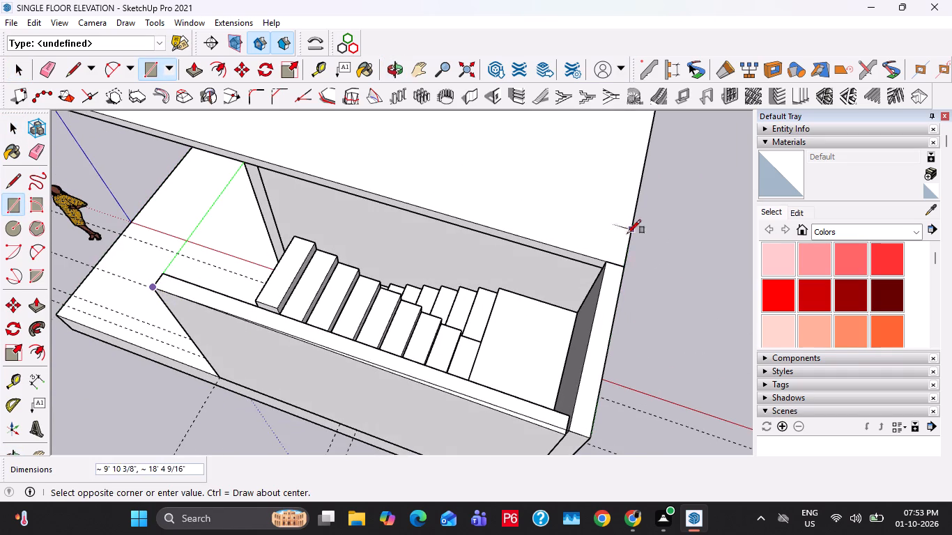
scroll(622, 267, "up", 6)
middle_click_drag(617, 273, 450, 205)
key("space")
Open the end wall behind the landing and push its top face down to the underside level of the roof slab.
double_click(471, 272)
left_click(457, 251)
double_click(456, 259)
key("p")
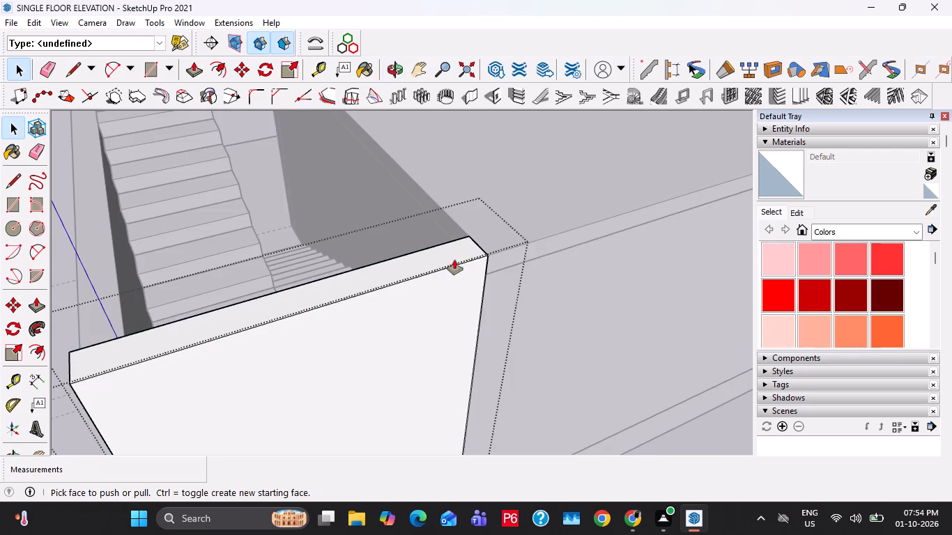
left_click(454, 260)
left_click(519, 269)
key("space")
key("Escape")
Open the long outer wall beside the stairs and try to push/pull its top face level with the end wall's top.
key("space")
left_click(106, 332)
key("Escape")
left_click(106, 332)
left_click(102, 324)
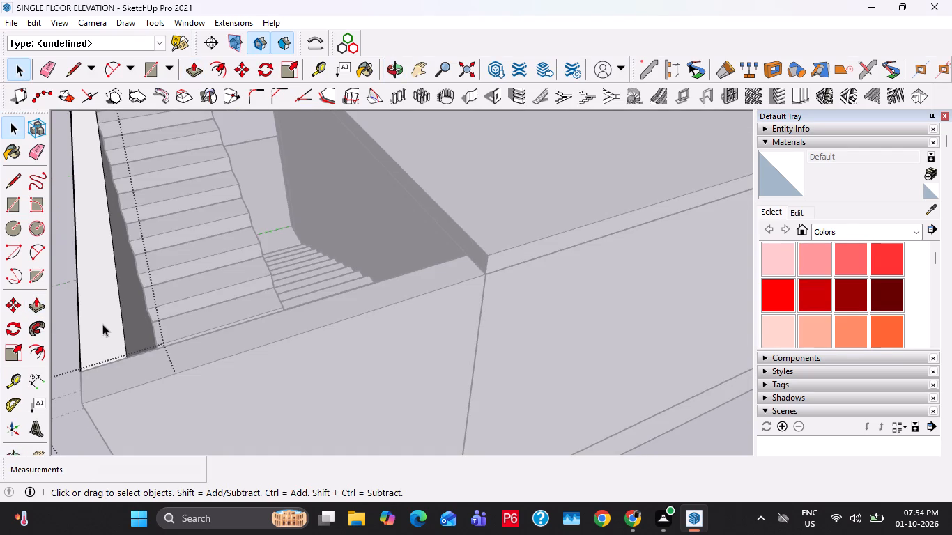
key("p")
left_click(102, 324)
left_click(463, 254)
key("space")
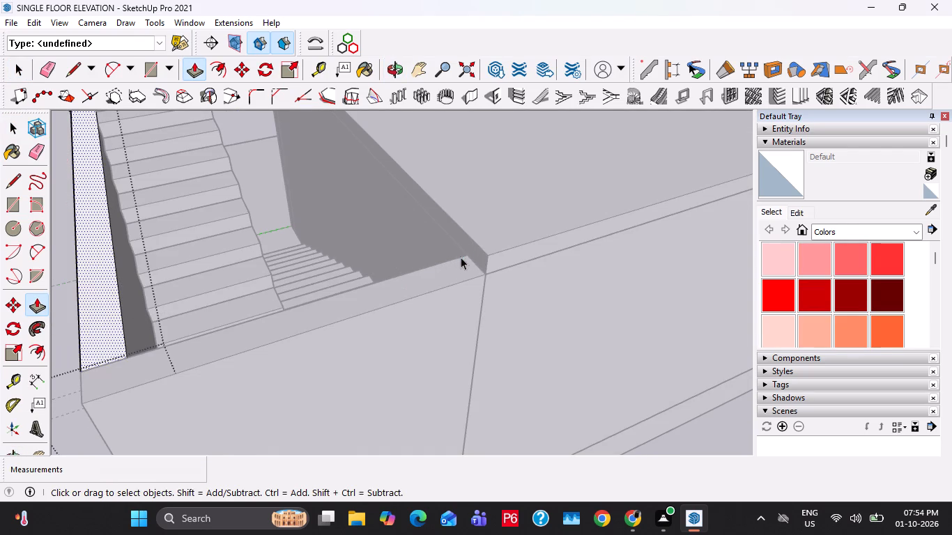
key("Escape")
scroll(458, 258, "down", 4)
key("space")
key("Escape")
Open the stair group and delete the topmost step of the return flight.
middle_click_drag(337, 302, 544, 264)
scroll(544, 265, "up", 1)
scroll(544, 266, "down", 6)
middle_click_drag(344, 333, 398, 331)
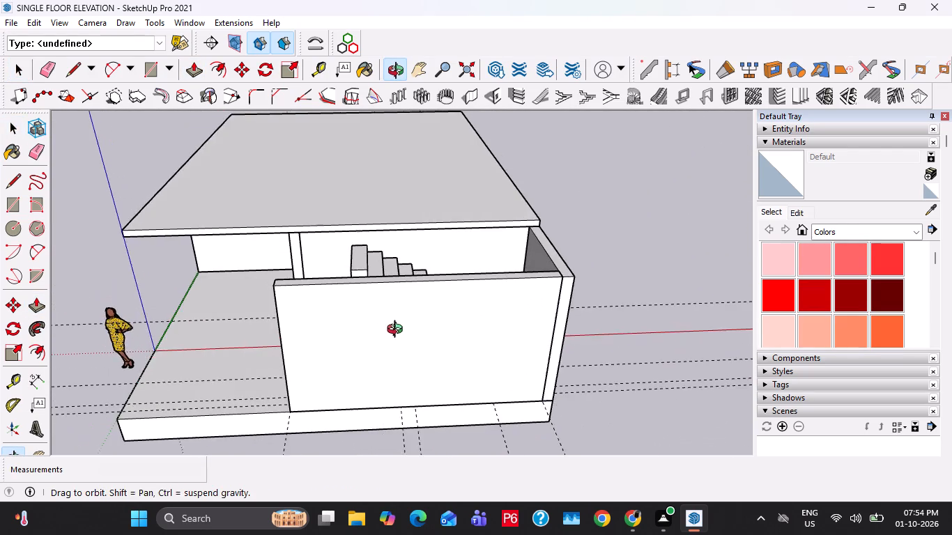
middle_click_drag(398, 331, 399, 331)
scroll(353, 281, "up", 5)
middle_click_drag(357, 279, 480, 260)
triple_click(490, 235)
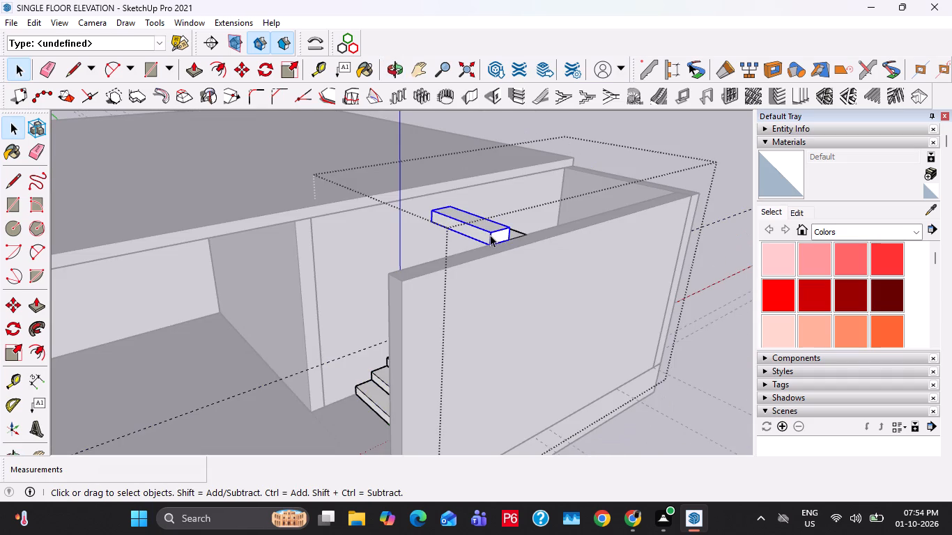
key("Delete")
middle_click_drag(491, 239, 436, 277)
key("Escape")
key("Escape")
Open the roof slab and split its edge face beside the stairwell with a vertical line at the partition wall's outer side.
scroll(461, 279, "down", 2)
middle_click_drag(525, 258, 512, 279)
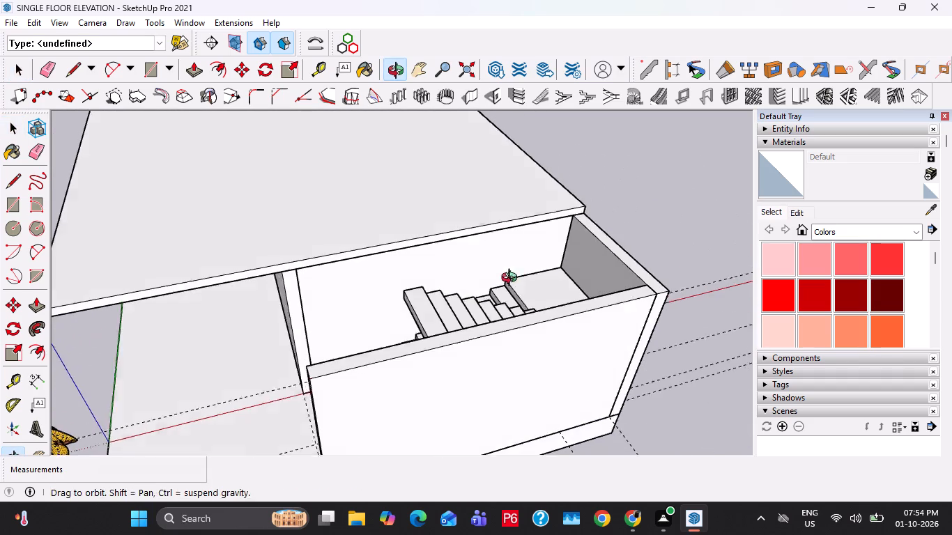
middle_click_drag(512, 279, 511, 281)
middle_click_drag(583, 243, 574, 233)
double_click(532, 204)
left_click(522, 214)
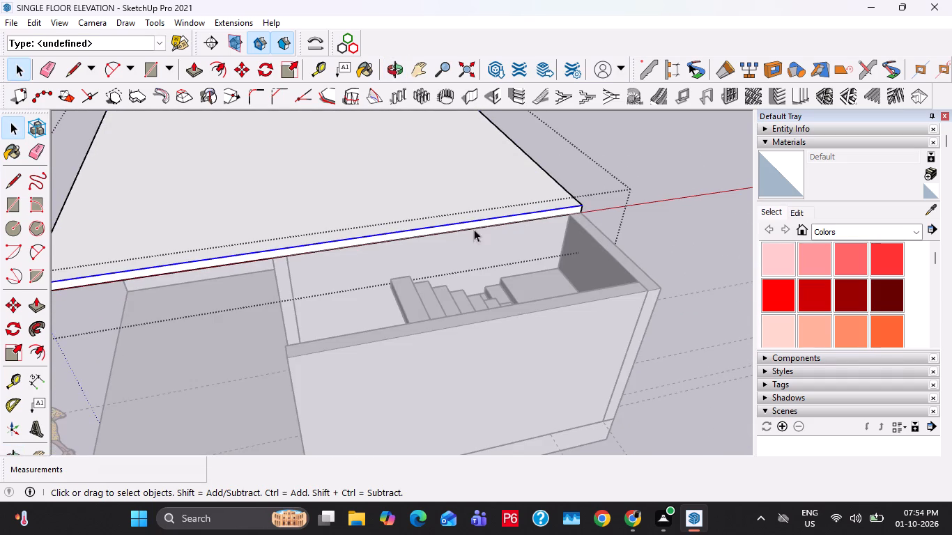
key("l")
left_click(272, 261)
left_click(272, 252)
key("space")
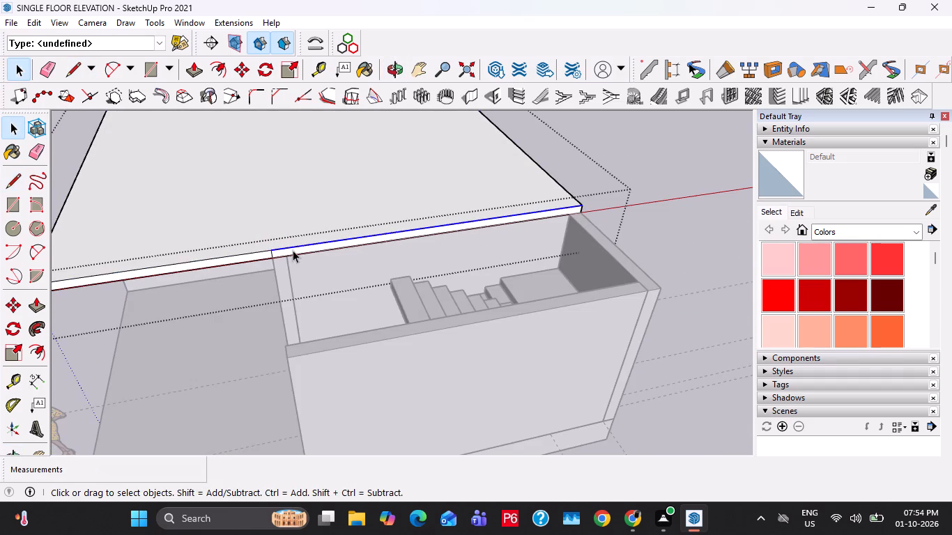
Pull the split part of the roof slab's edge face about 7' 9" out over the stairwell to the outer wall.
left_click(293, 250)
key("p")
left_click(293, 250)
left_click(293, 362)
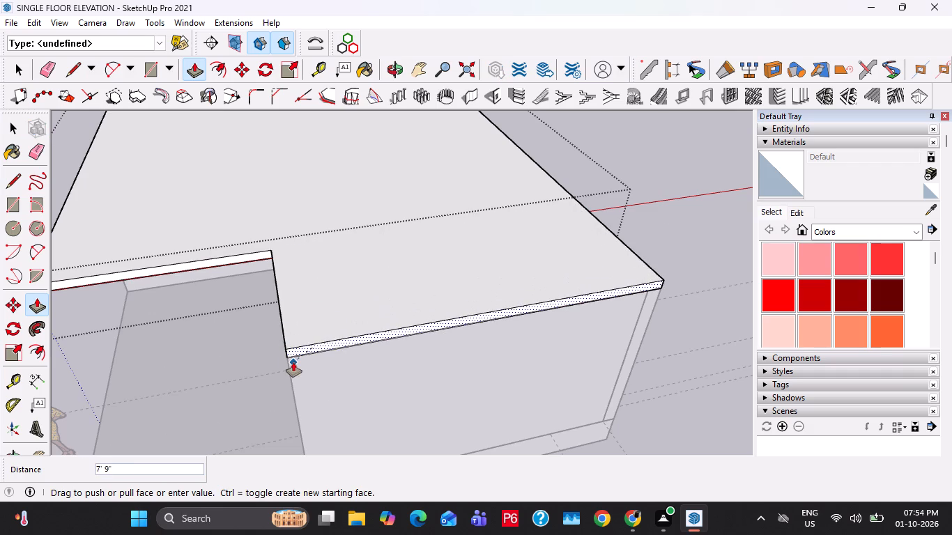
key("space")
scroll(362, 278, "down", 3)
middle_click_drag(311, 295, 432, 250)
scroll(391, 255, "up", 1)
middle_click_drag(391, 255, 514, 203)
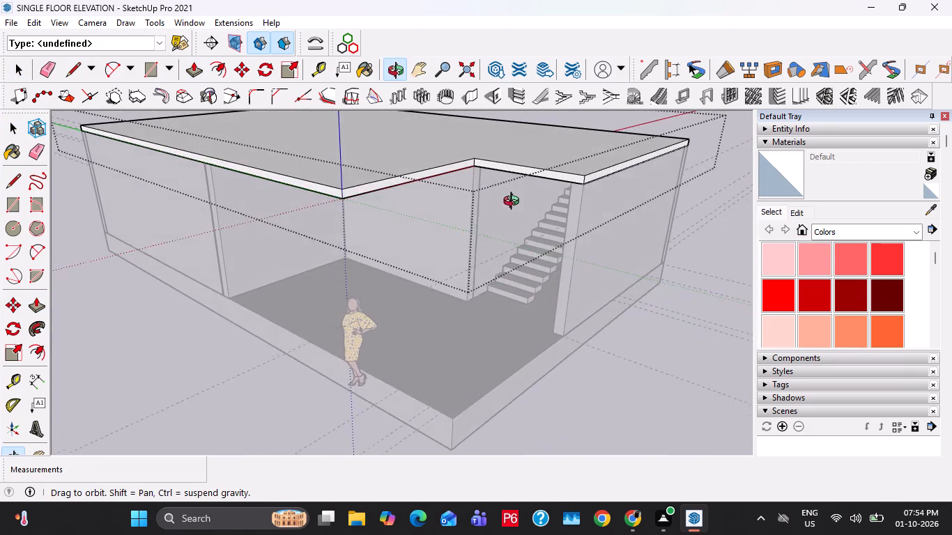
middle_click_drag(514, 203, 521, 206)
middle_click_drag(526, 329, 517, 342)
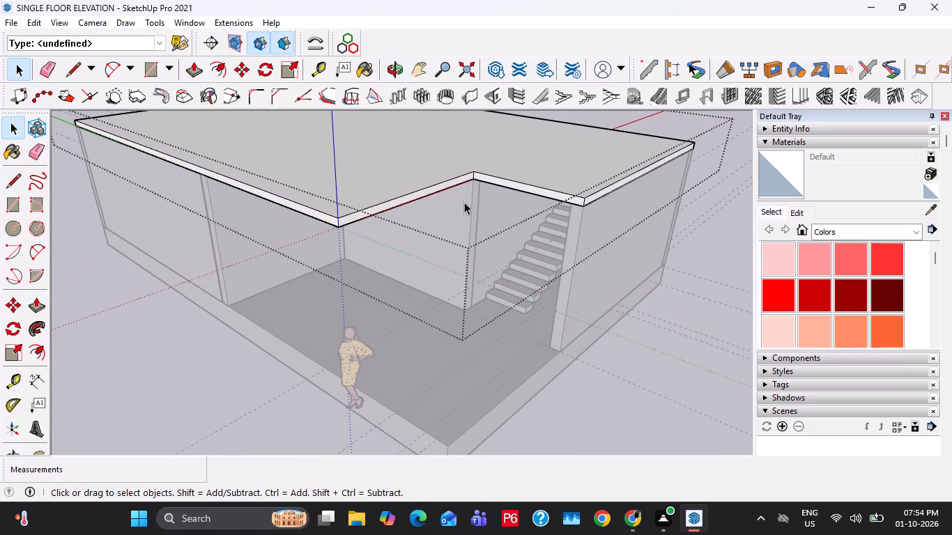
middle_click_drag(491, 330, 422, 346)
key("Escape")
key("Escape")
Place a guide across the roof slab, parallel to the extended part's outer edge and in line with the recessed edge.
left_click(402, 394)
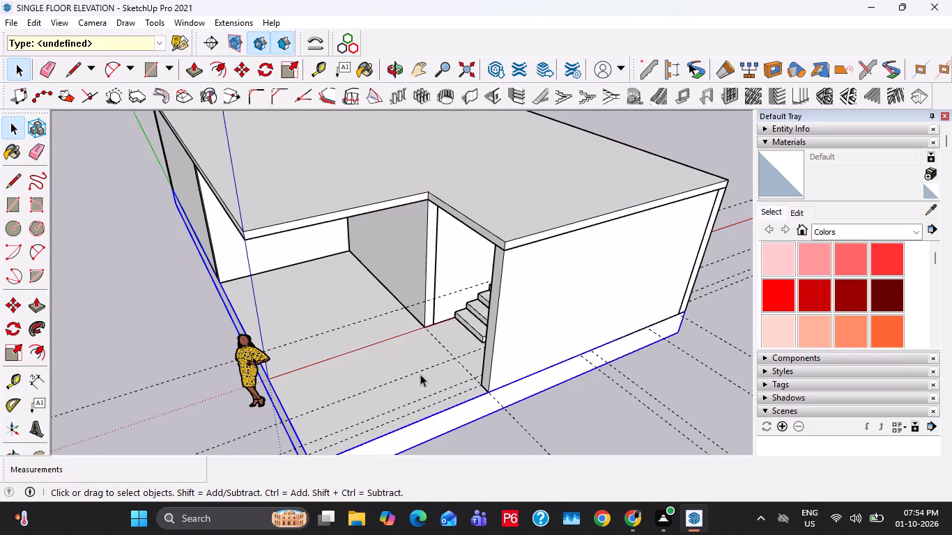
middle_click_drag(421, 371, 398, 408)
middle_click_drag(545, 247, 515, 289)
key("t")
left_click(508, 351)
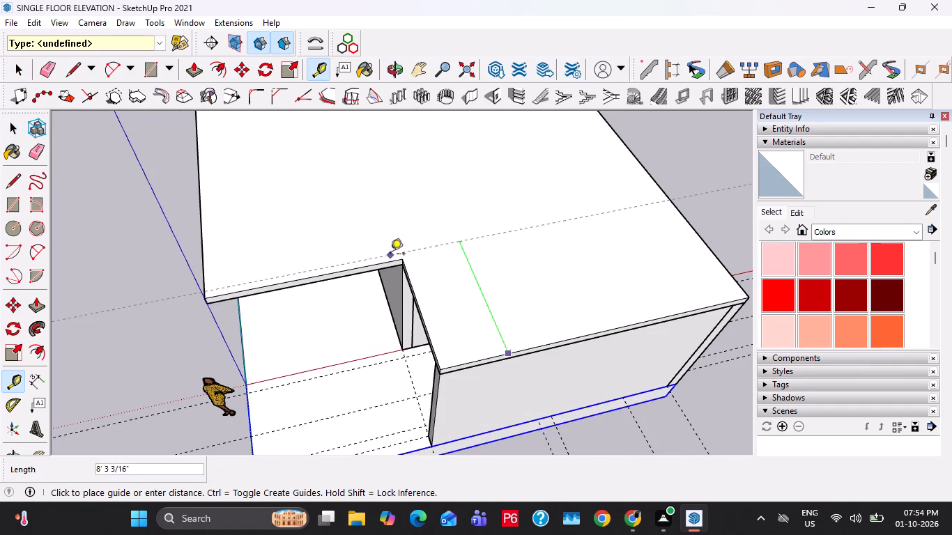
left_click(397, 261)
key("space")
key("space")
Open the roof slab and pull its recessed edge face over the open porch, about 7' 8 3/8" first and on until flush with the stairwell part.
double_click(453, 290)
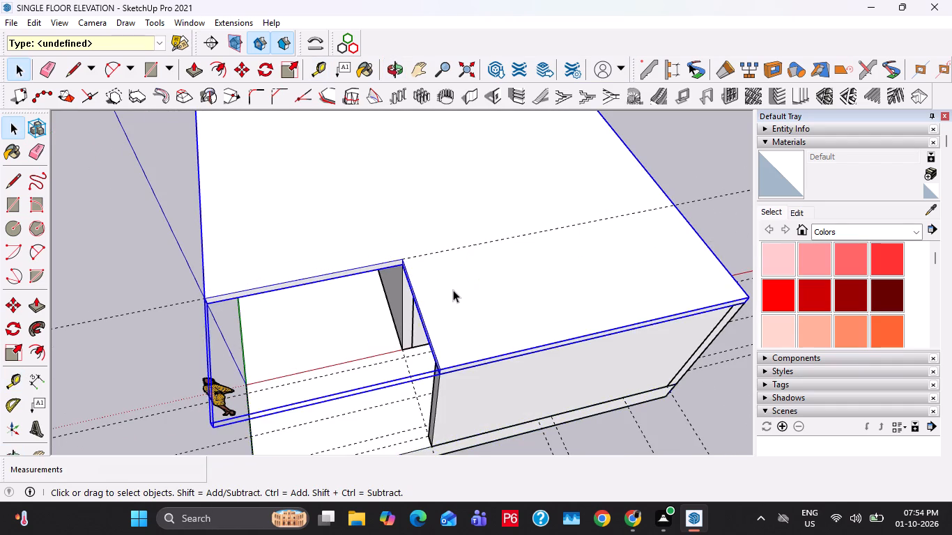
left_click(370, 269)
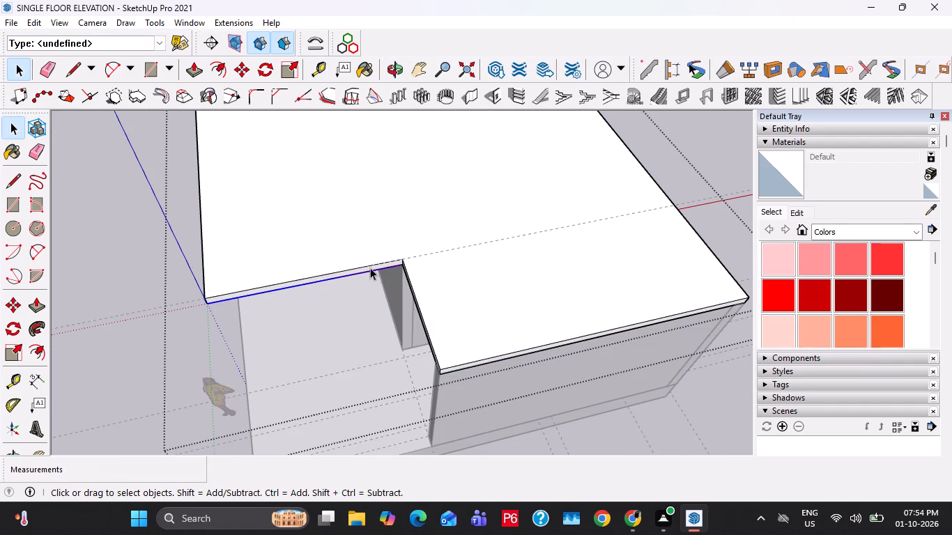
key("p")
left_click(370, 267)
left_click(468, 355)
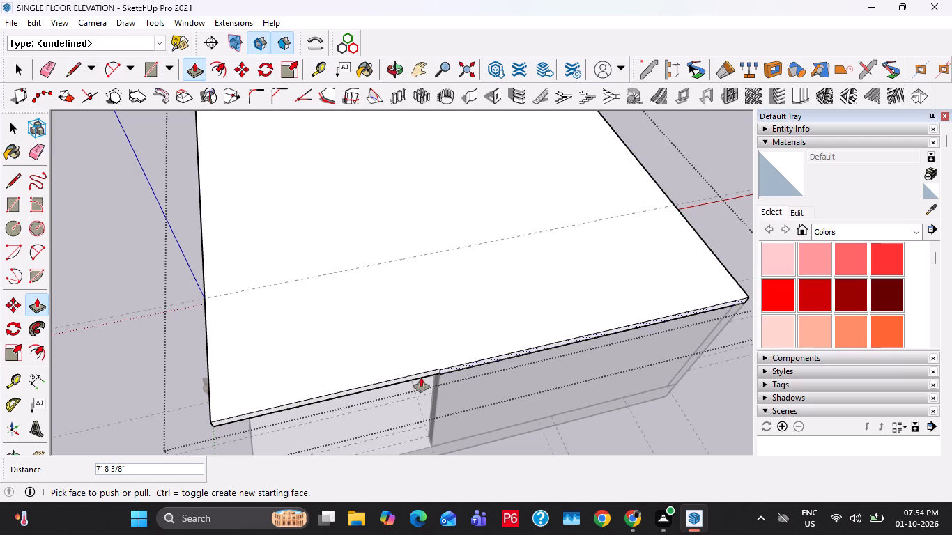
left_click(421, 378)
left_click(454, 364)
key("space")
scroll(476, 308, "down", 6)
key("Escape")
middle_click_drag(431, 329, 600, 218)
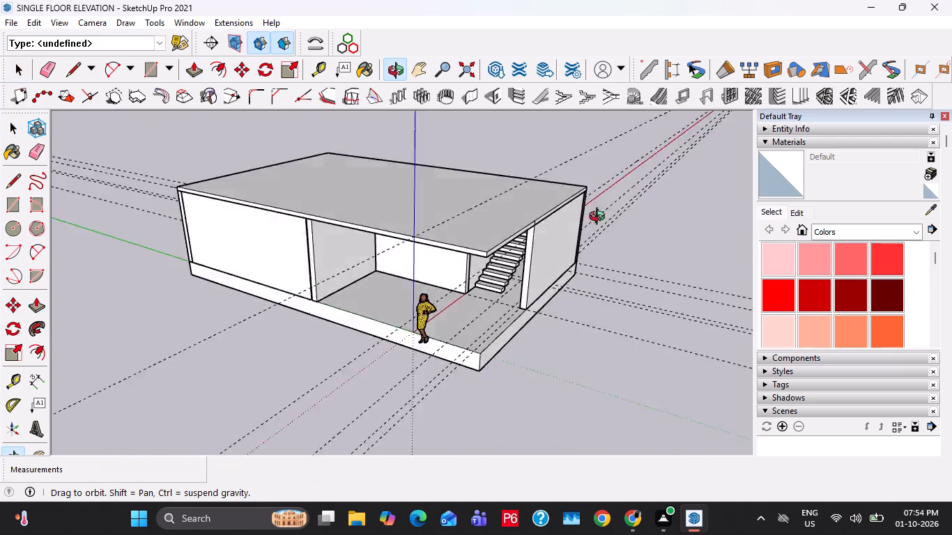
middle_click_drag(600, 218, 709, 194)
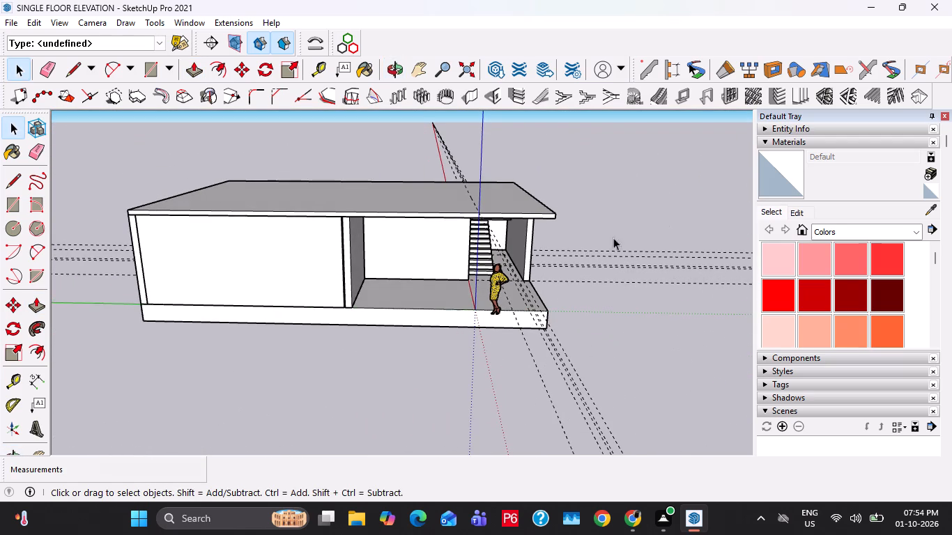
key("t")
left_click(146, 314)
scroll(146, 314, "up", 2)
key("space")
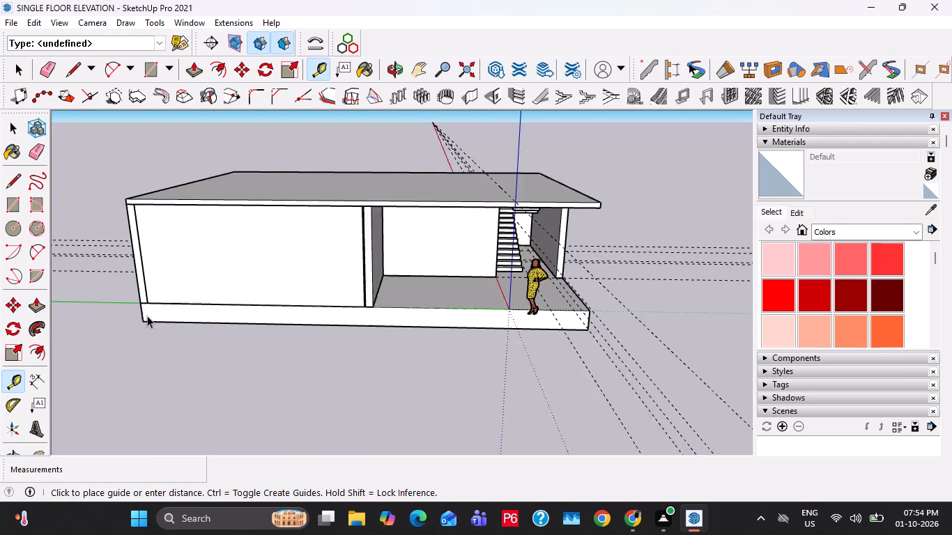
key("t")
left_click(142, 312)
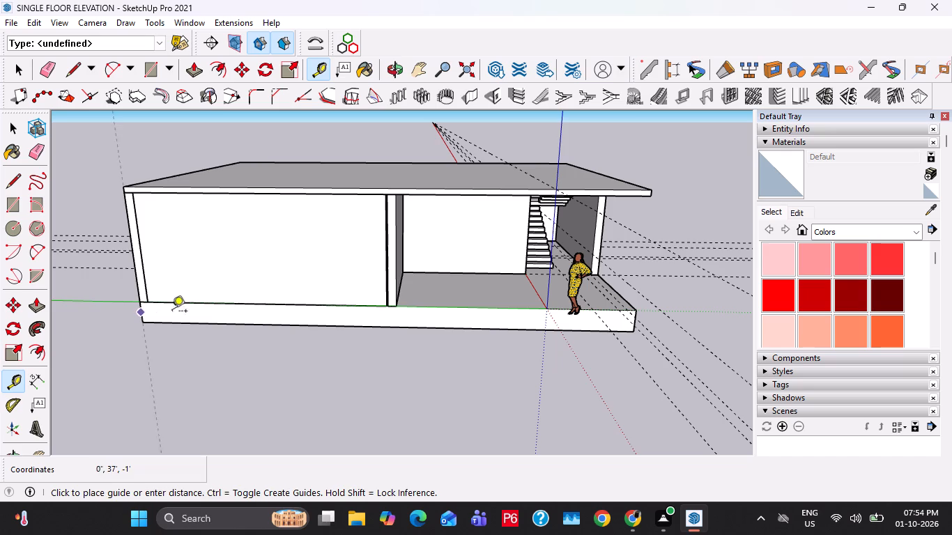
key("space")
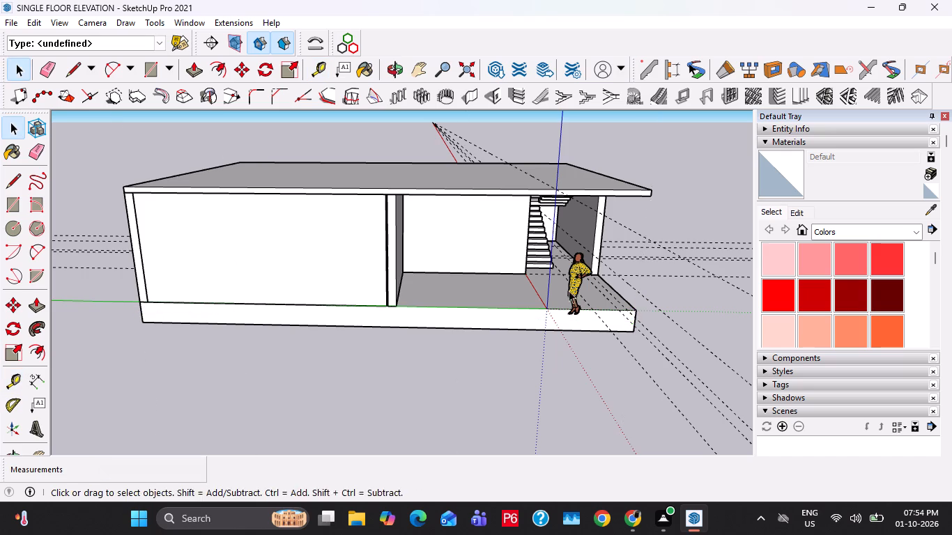
Open the roof slab and draw a rectangle about 18' 4 1/2" by 7' 5 7/16" on its top face over the stairwell.
middle_click_drag(569, 290, 220, 349)
scroll(351, 306, "up", 3)
middle_click_drag(322, 310, 423, 258)
middle_click_drag(376, 307, 420, 302)
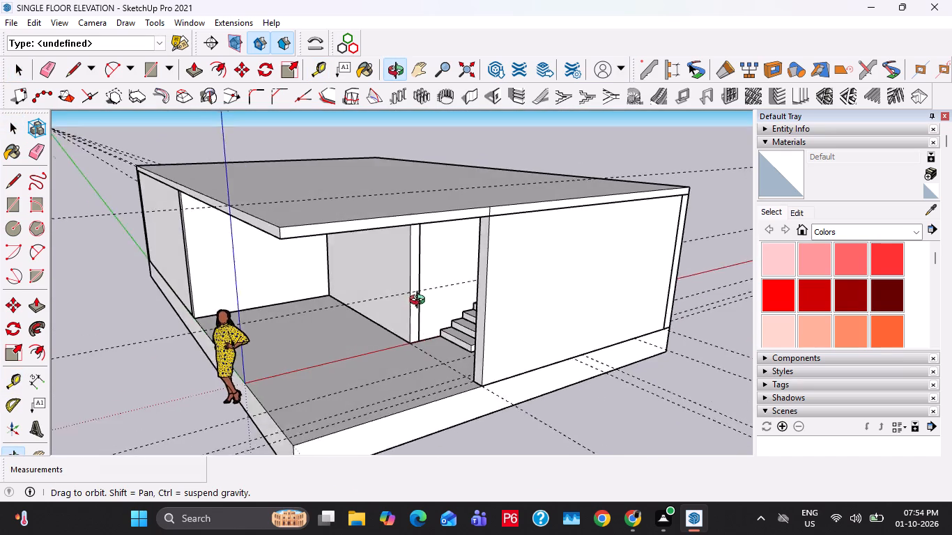
middle_click_drag(420, 302, 457, 312)
middle_click_drag(582, 275, 526, 346)
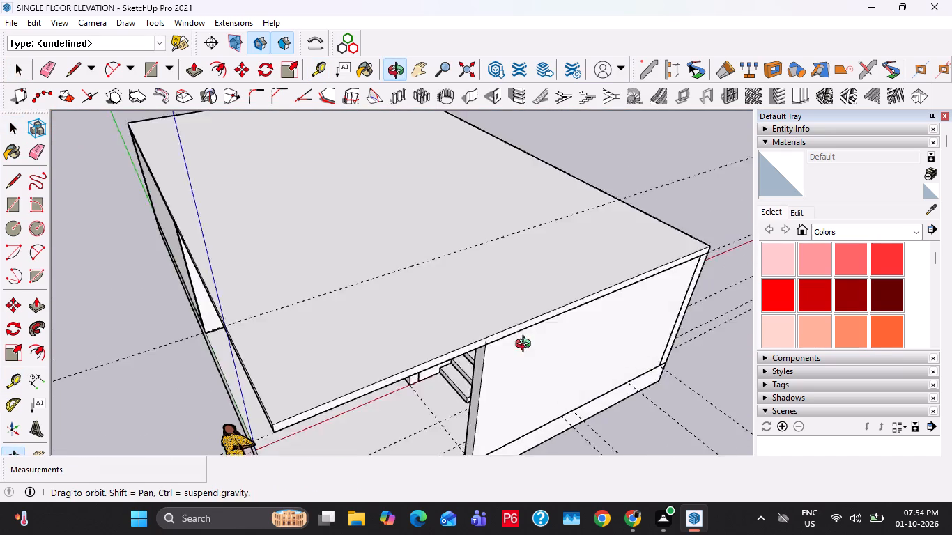
middle_click_drag(526, 346, 512, 352)
double_click(503, 300)
left_click(479, 305)
key("t")
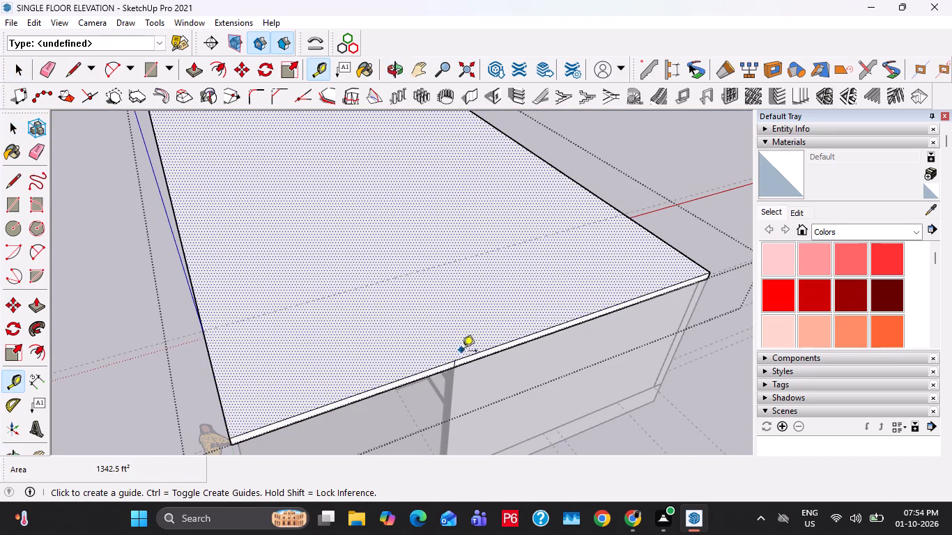
key("space")
key("r")
left_click(454, 357)
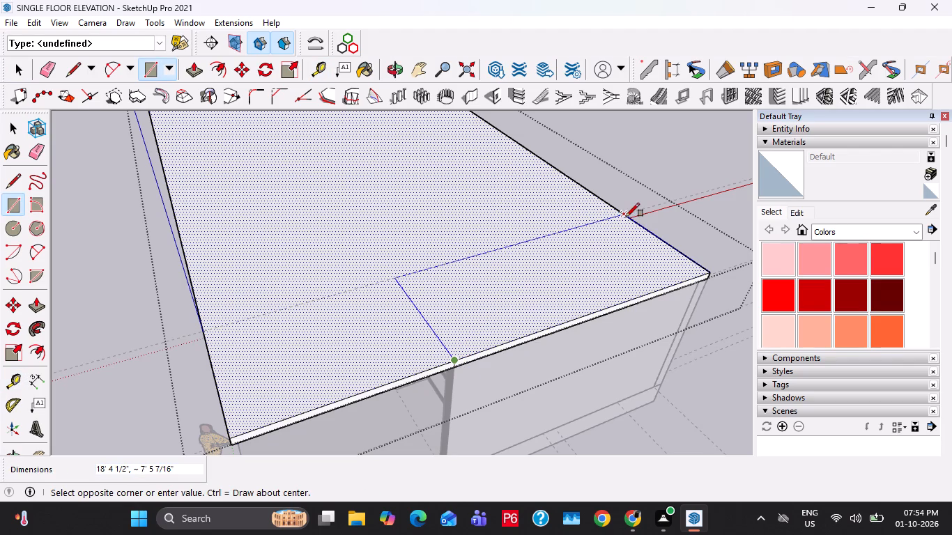
left_click(626, 217)
key("space")
Push the stairwell rectangle 6" down through the roof slab to cut an opening, and close the slab.
left_click(557, 269)
key("p")
left_click(557, 269)
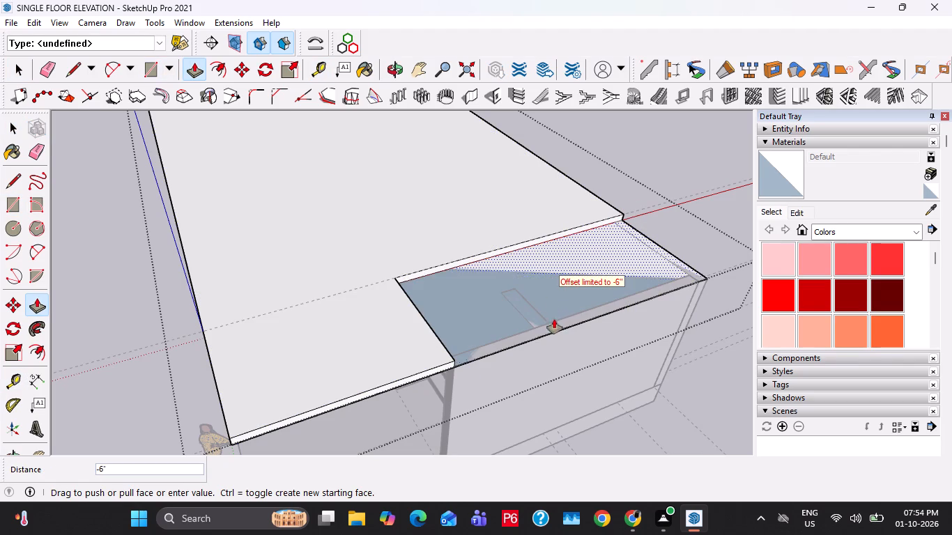
left_click(555, 331)
scroll(509, 318, "down", 3)
middle_click_drag(483, 352, 576, 272)
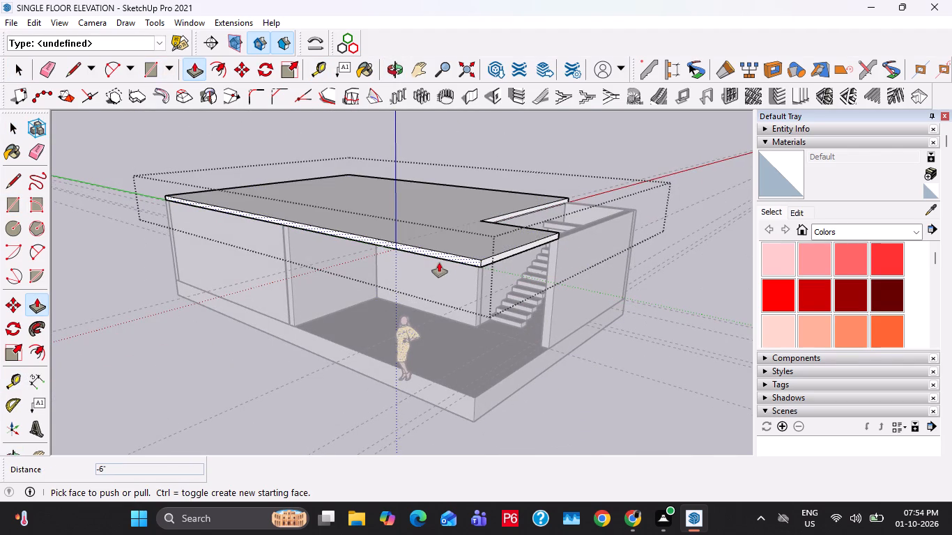
key("Escape")
key("space")
key("space")
key("Escape")
key("space")
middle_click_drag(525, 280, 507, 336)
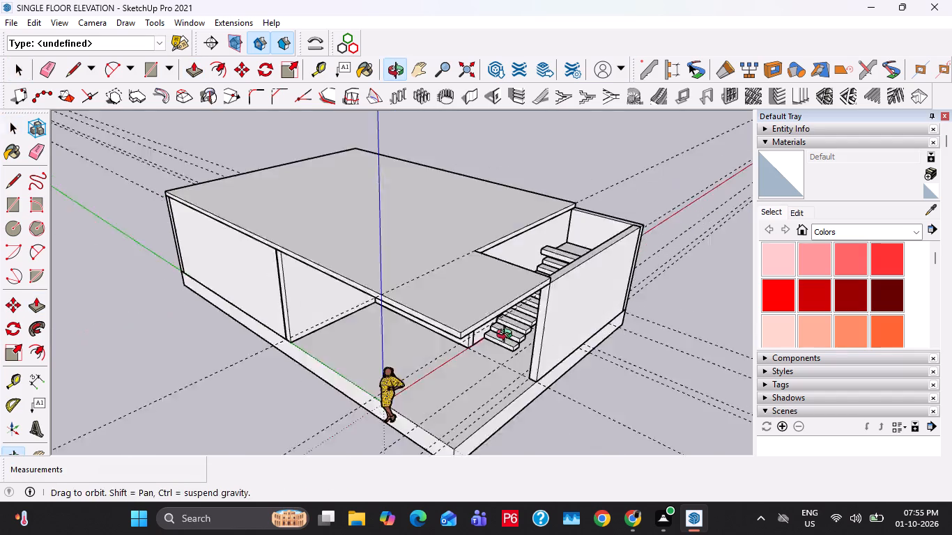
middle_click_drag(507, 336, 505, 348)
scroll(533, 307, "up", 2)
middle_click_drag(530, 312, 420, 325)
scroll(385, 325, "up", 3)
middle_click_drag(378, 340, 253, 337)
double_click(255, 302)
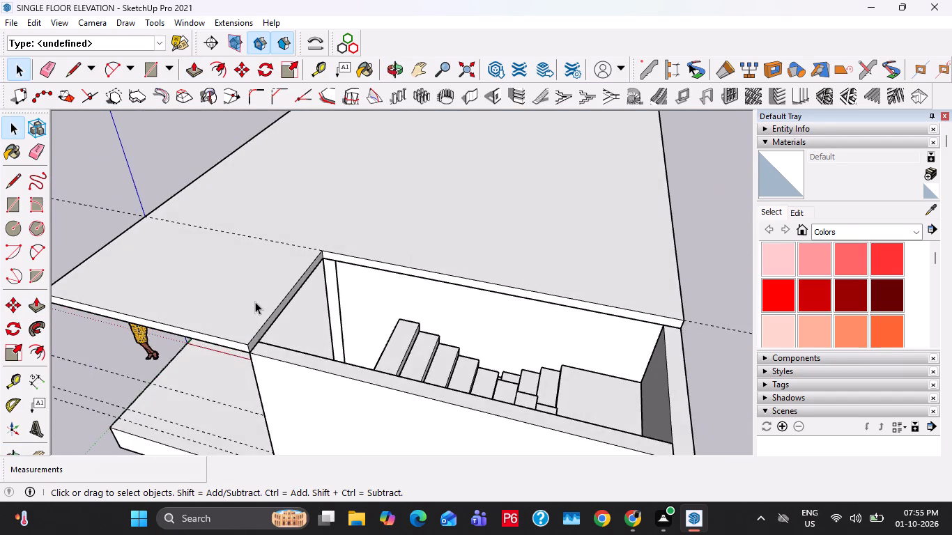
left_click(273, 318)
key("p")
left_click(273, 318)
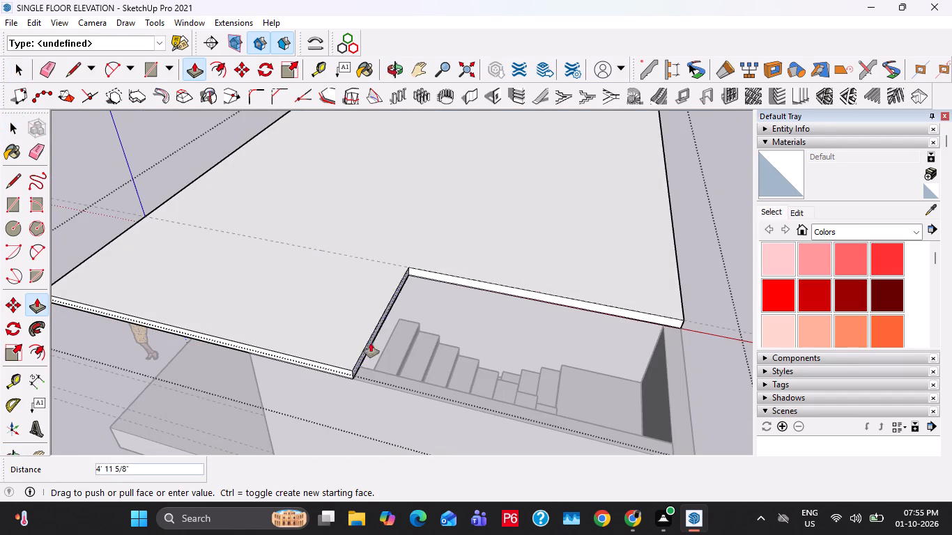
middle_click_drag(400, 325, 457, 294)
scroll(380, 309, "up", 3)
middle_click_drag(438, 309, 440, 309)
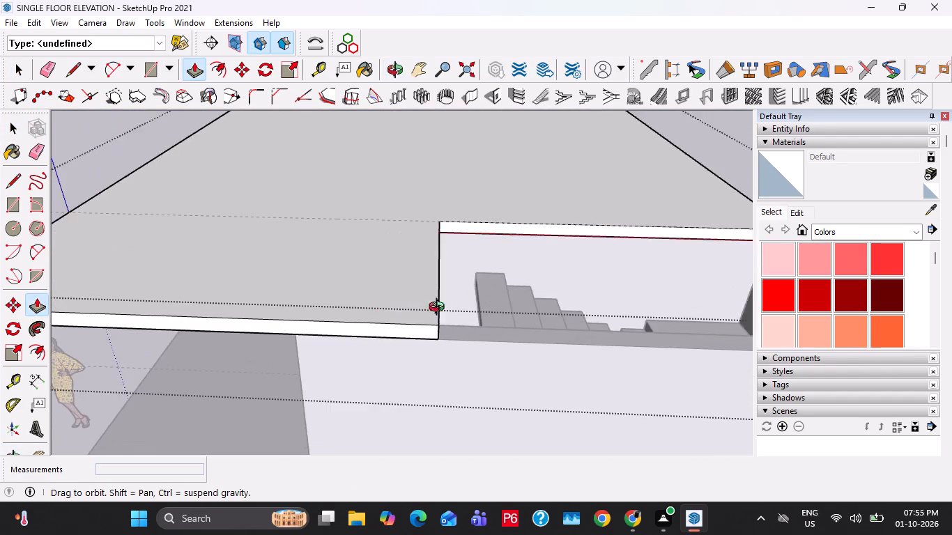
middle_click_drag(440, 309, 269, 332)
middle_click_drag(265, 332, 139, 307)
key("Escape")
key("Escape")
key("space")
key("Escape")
Open the staircase and move its top step by its lower corner.
left_click(201, 256)
key("Escape")
double_click(201, 256)
middle_click_drag(197, 261, 238, 280)
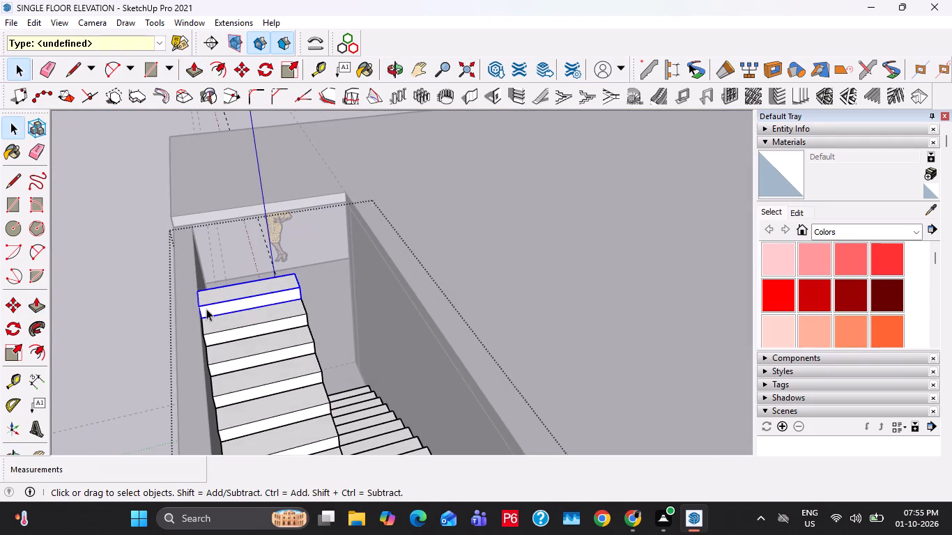
key("m")
left_click(202, 316)
left_click(206, 286)
key("space")
Open the roof slab and pull the porch-side face of the stairwell opening out to the staircase's top step.
middle_click_drag(190, 291, 360, 251)
key("Escape")
key("Escape")
double_click(285, 207)
left_click(298, 228)
key("p")
left_click(298, 228)
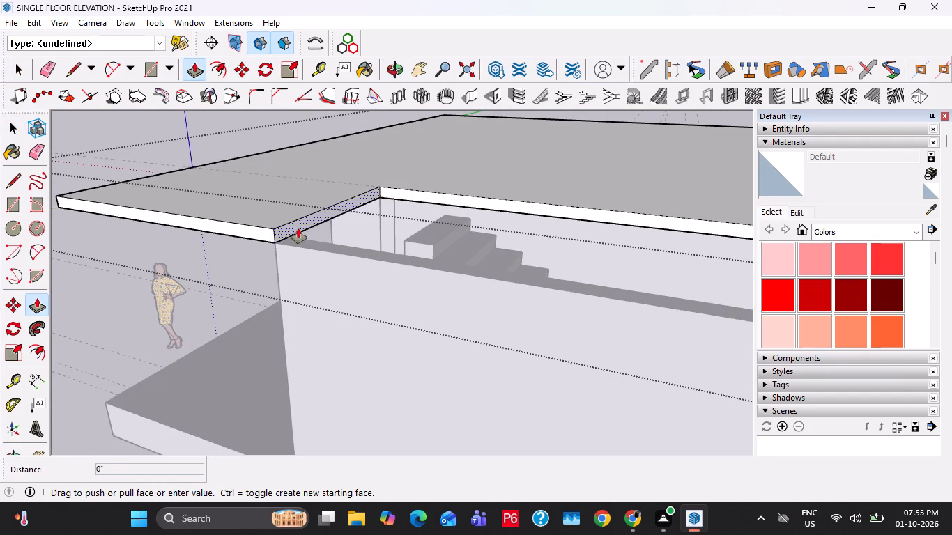
left_click(408, 238)
key("space")
scroll(401, 236, "down", 4)
middle_click_drag(420, 227, 446, 318)
scroll(452, 320, "up", 4)
key("Escape")
key("Escape")
Delete all guides from the model.
scroll(413, 197, "down", 4)
middle_click_drag(401, 333, 346, 246)
scroll(351, 241, "down", 6)
middle_click_drag(360, 253, 367, 254)
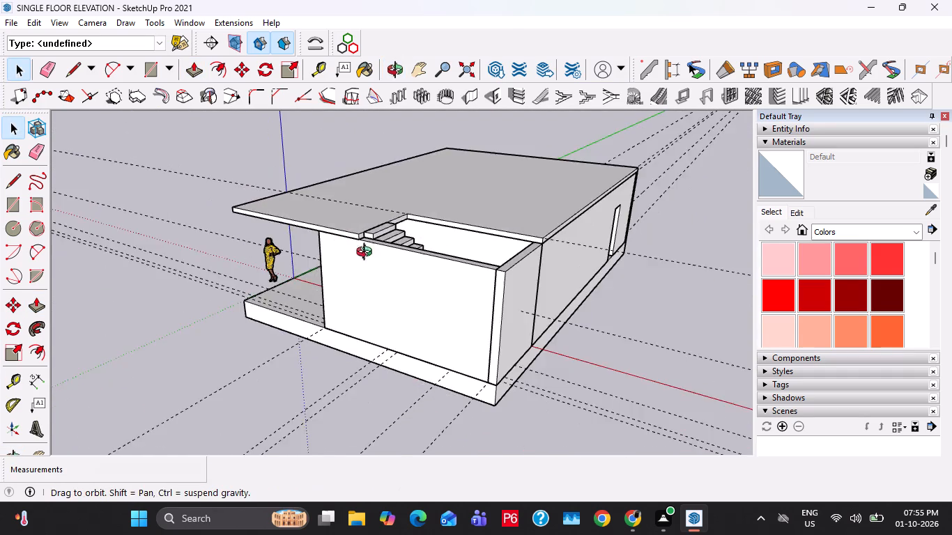
middle_click_drag(367, 254, 487, 257)
scroll(476, 256, "down", 2)
middle_click_drag(382, 277, 640, 238)
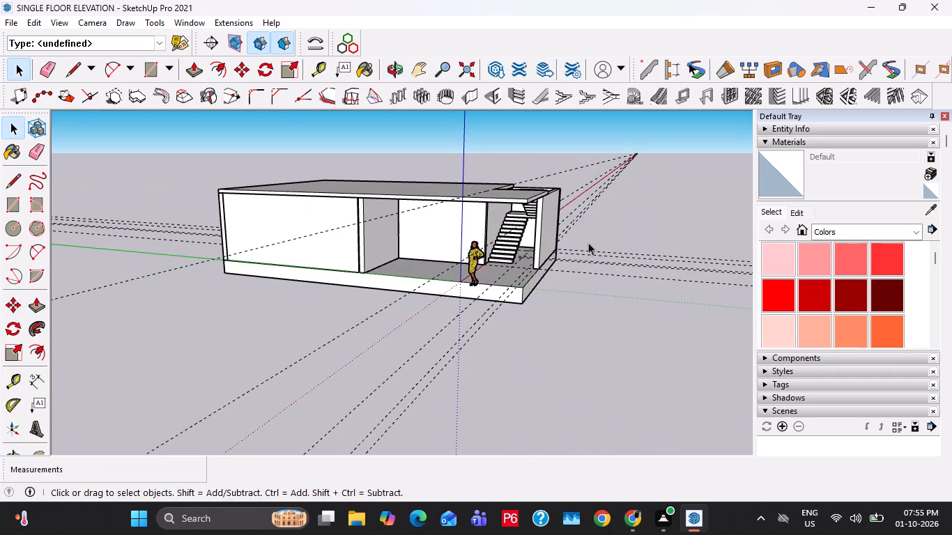
left_click(43, 24)
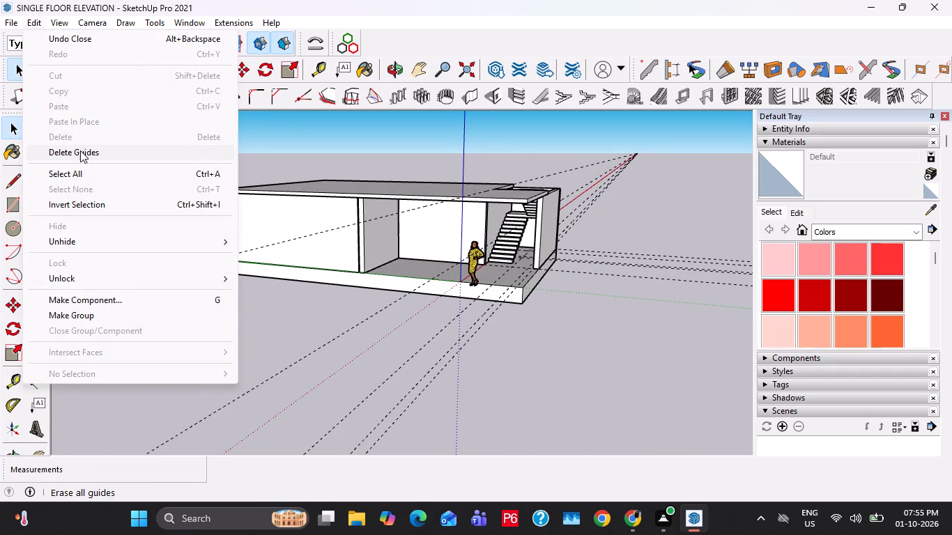
left_click(80, 150)
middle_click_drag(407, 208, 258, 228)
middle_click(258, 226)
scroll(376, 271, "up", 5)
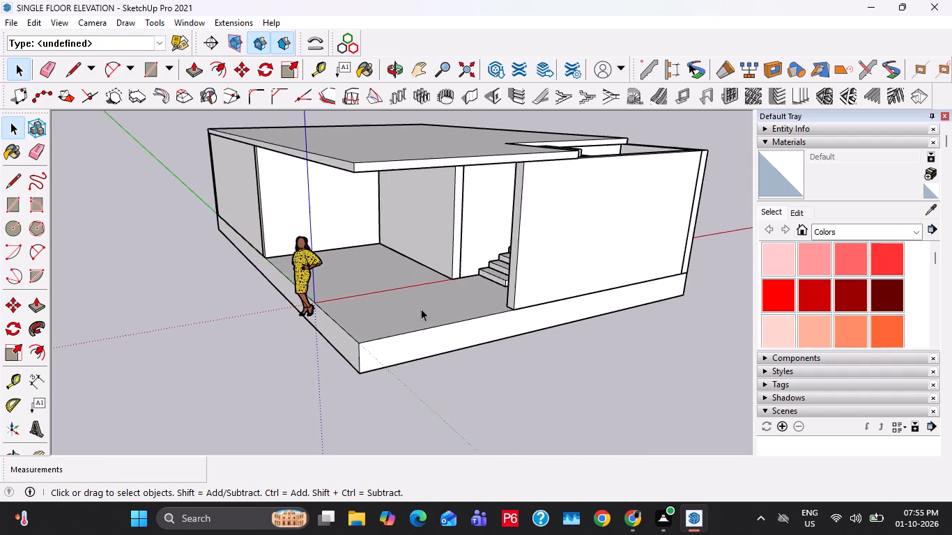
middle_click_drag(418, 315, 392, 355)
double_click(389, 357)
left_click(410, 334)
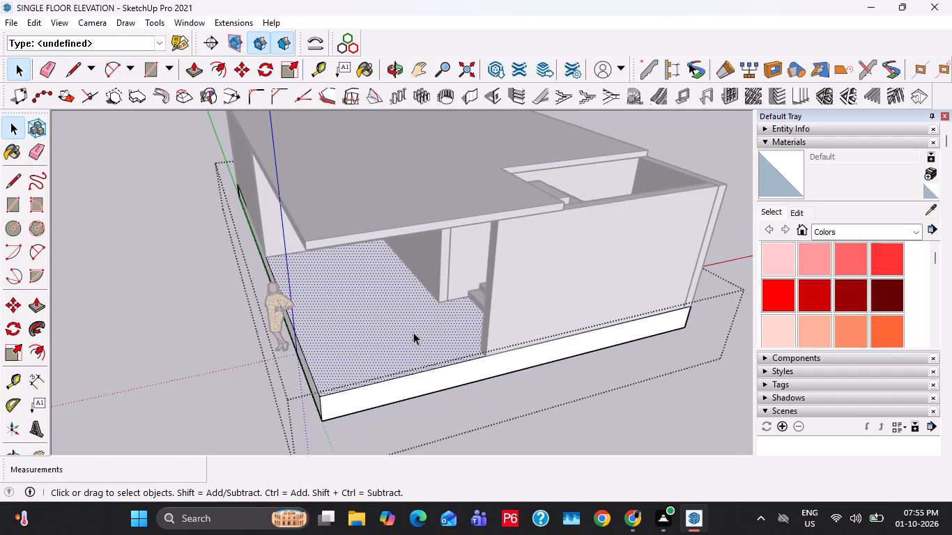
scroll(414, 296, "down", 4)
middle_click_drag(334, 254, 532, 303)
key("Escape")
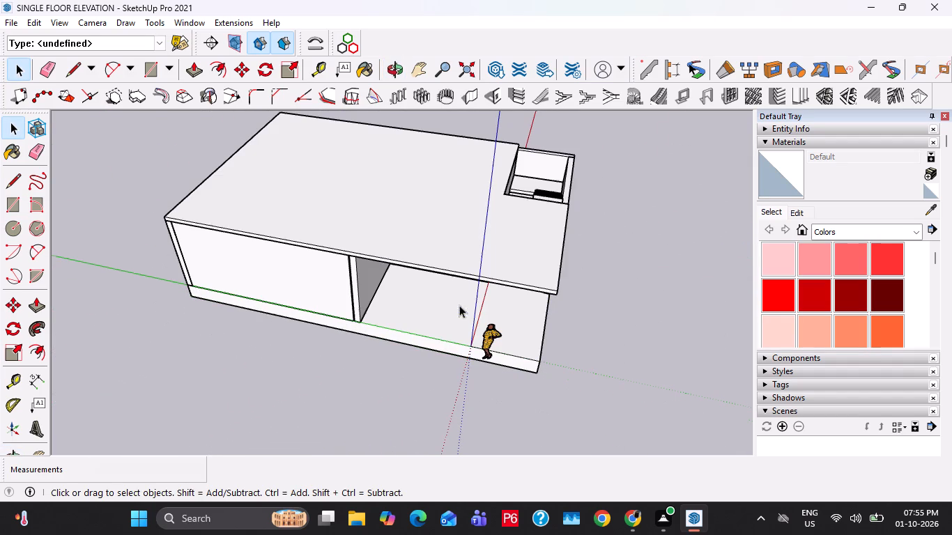
Measure the open porch's width from the partition wall to the base's outer edge.
key("t")
left_click(376, 290)
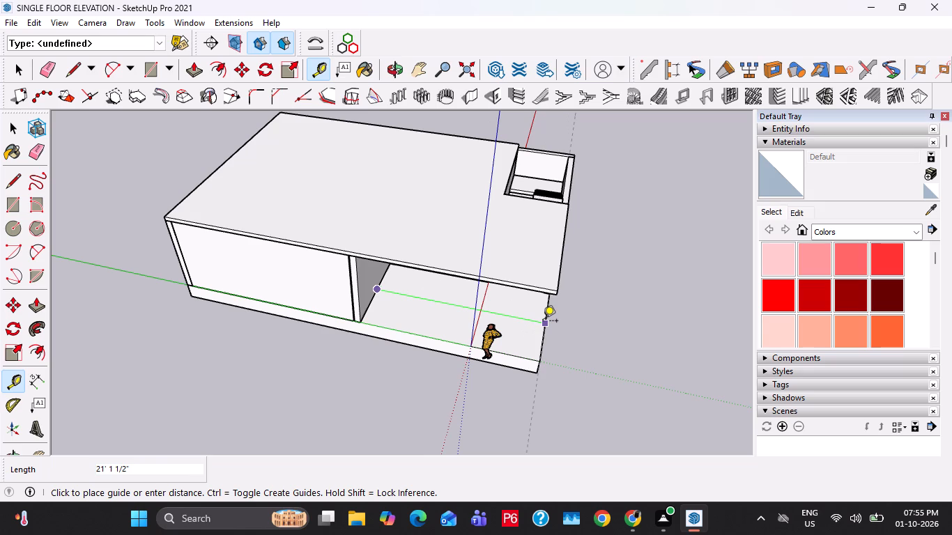
key("space")
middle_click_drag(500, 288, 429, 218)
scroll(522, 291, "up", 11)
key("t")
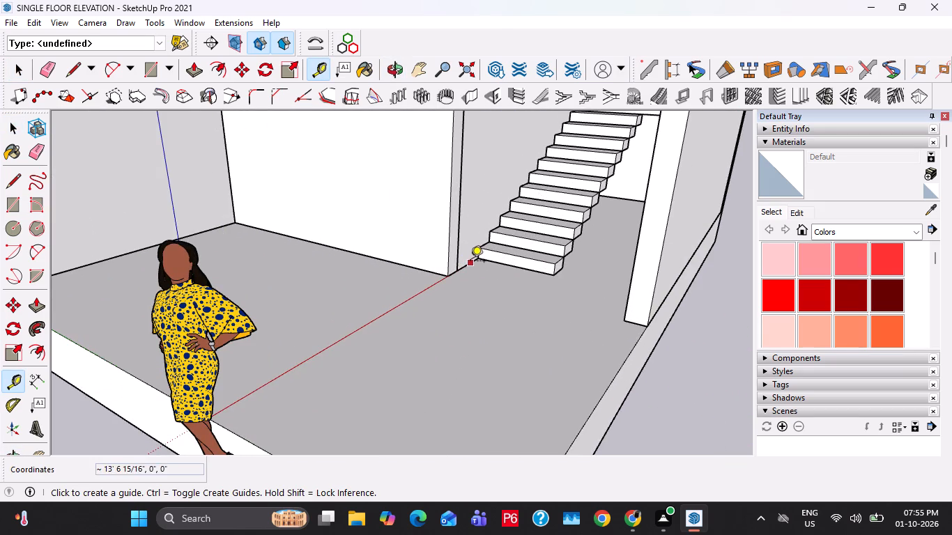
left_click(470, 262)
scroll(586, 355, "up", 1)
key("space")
Place a guide along the base's stair-side bottom edge, 44' 9" from the bottom edge at the opposite end.
scroll(561, 366, "down", 11)
middle_click_drag(499, 258, 505, 286)
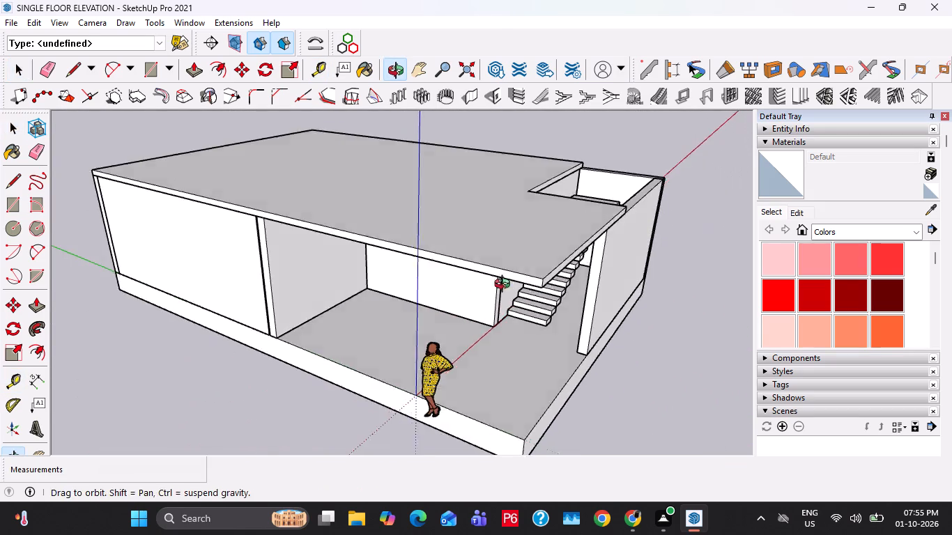
middle_click_drag(505, 286, 516, 350)
scroll(516, 348, "down", 5)
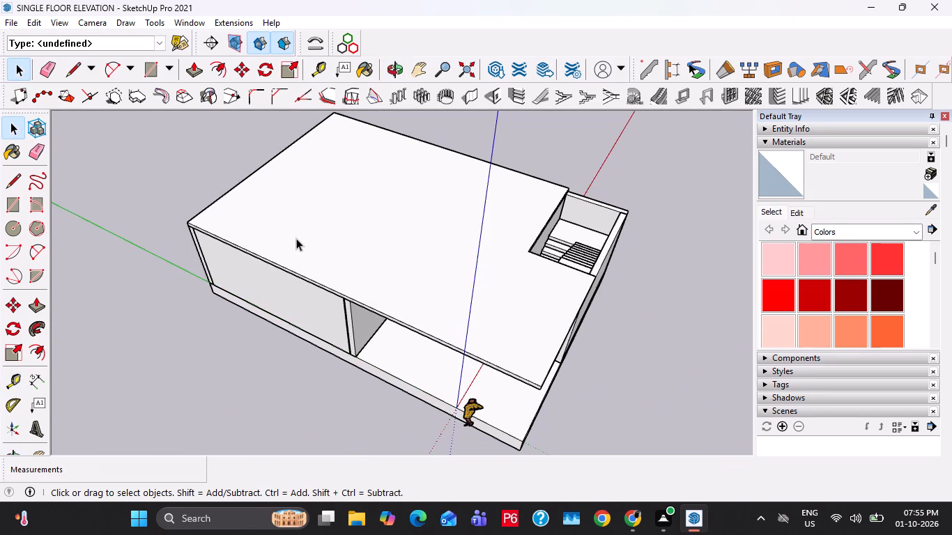
scroll(337, 261, "down", 3)
middle_click_drag(293, 344, 433, 194)
middle_click_drag(339, 291, 358, 212)
key("t")
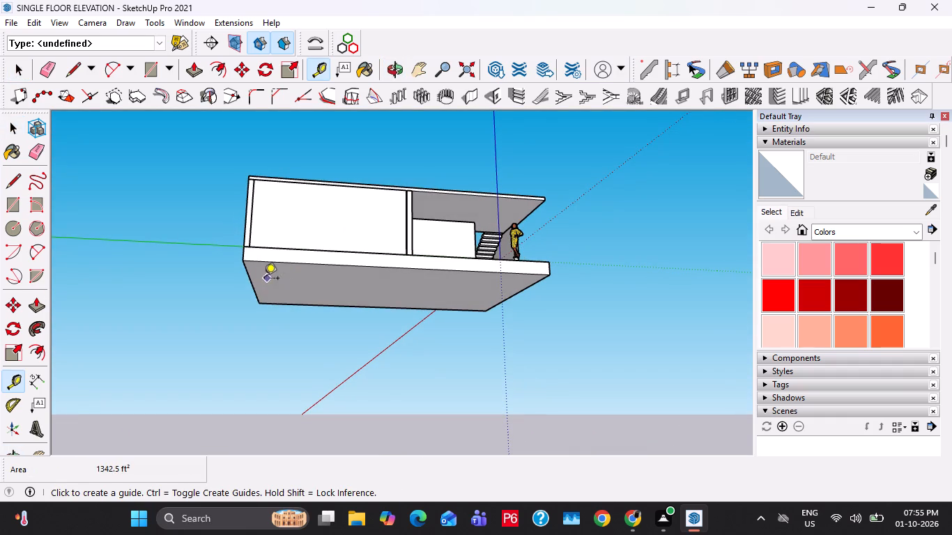
left_click(252, 283)
left_click(544, 275)
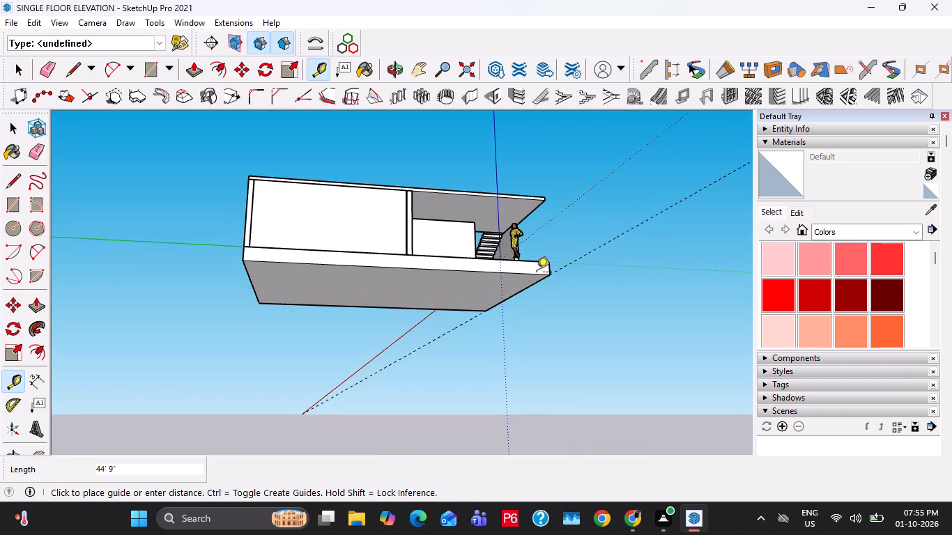
Hide the roof slab to expose the rooms below.
middle_click_drag(474, 267, 192, 384)
middle_click_drag(262, 313, 376, 336)
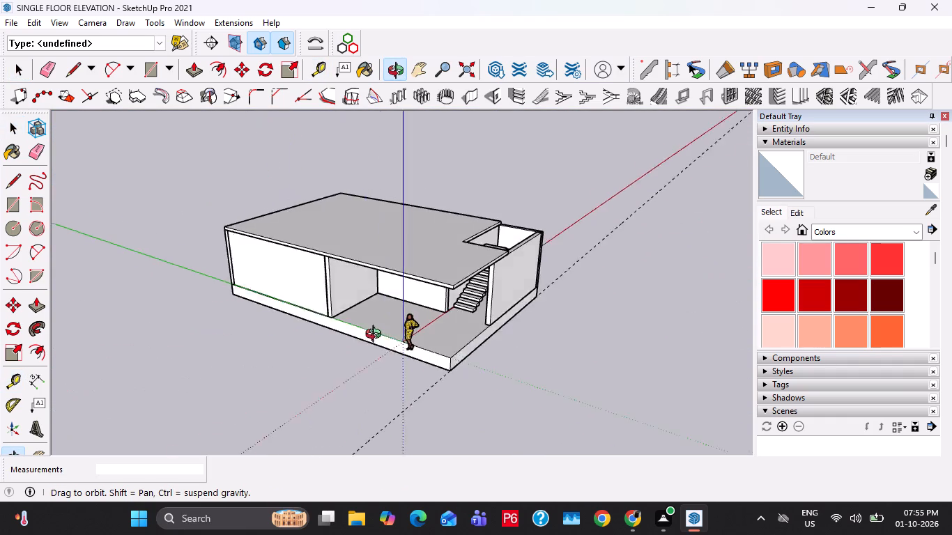
middle_click_drag(376, 336, 388, 361)
key("space")
right_click(433, 263)
left_click(463, 263)
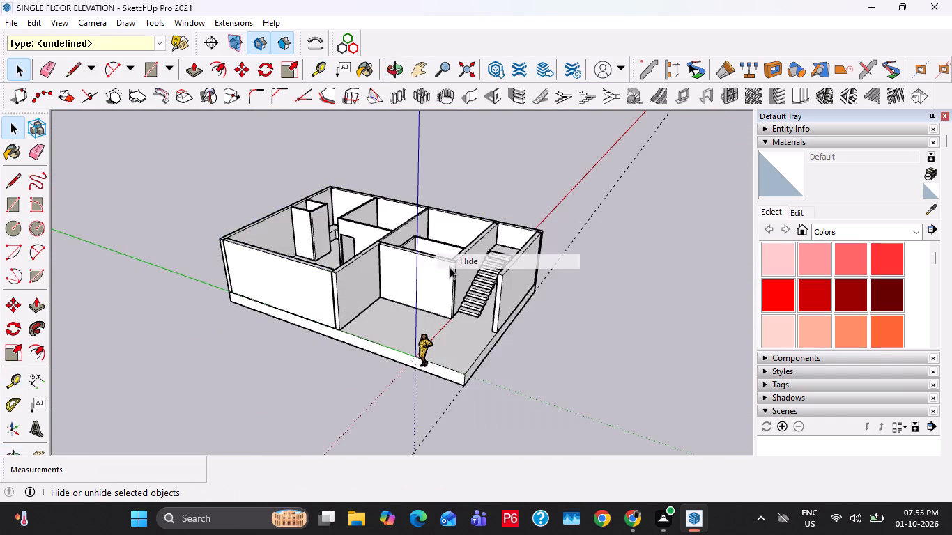
Move the partition wall between the front room and the open porch 5' toward the staircase.
middle_click_drag(344, 311, 417, 384)
scroll(395, 309, "up", 4)
left_click(364, 304)
middle_click_drag(368, 305, 394, 321)
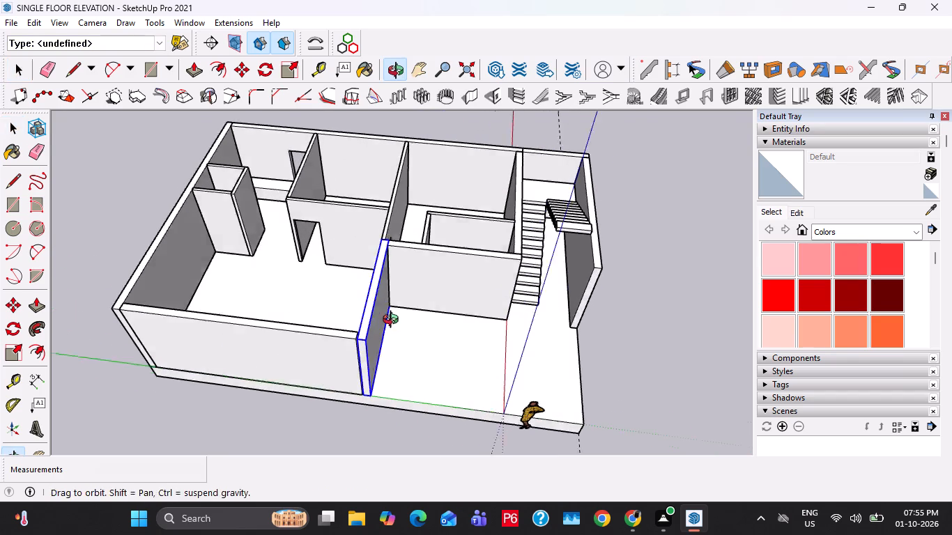
middle_click_drag(394, 321, 398, 323)
key("m")
left_click(408, 356)
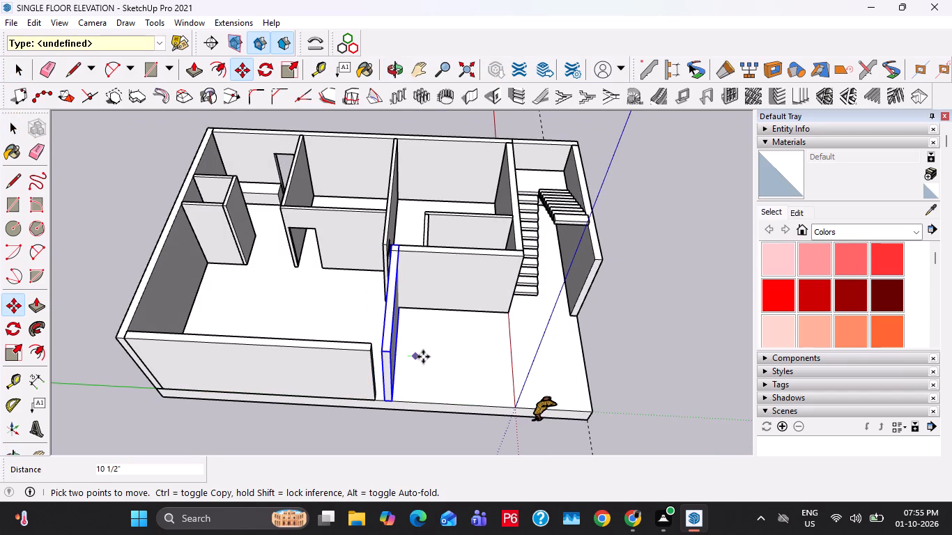
key("6")
key("BackSpace")
type("5'")
key("Return")
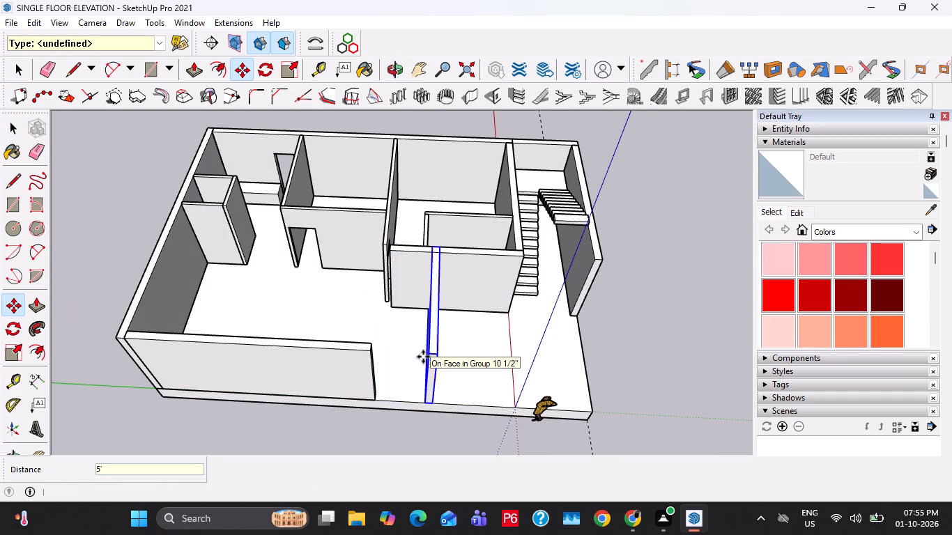
Extend the open end of the front exterior wall with Push/Pull until it meets the relocated porch partition wall.
key("space")
scroll(348, 334, "up", 2)
double_click(366, 367)
scroll(416, 364, "up", 1)
middle_click_drag(412, 364, 374, 356)
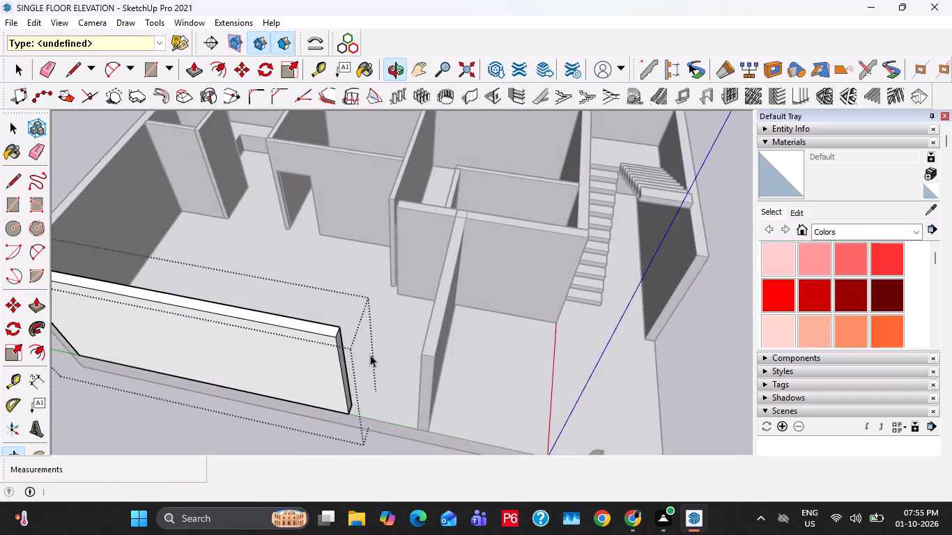
scroll(356, 353, "up", 2)
left_click(337, 350)
key("p")
left_click(337, 350)
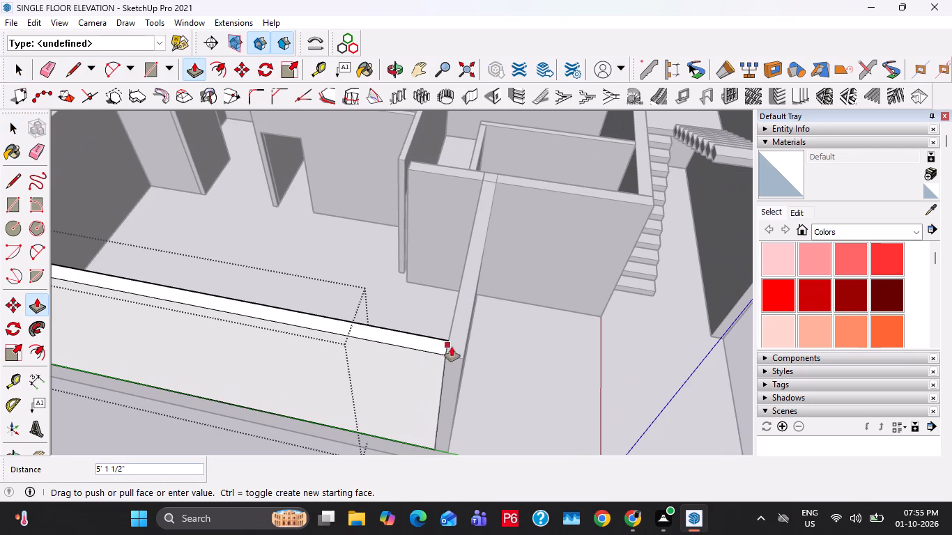
left_click(449, 354)
key("space")
key("Escape")
Extend the end of the door-opening wall flush with the front face of the small enclosed room's porch-facing wall.
middle_click_drag(418, 261, 482, 291)
double_click(440, 233)
scroll(417, 223, "up", 2)
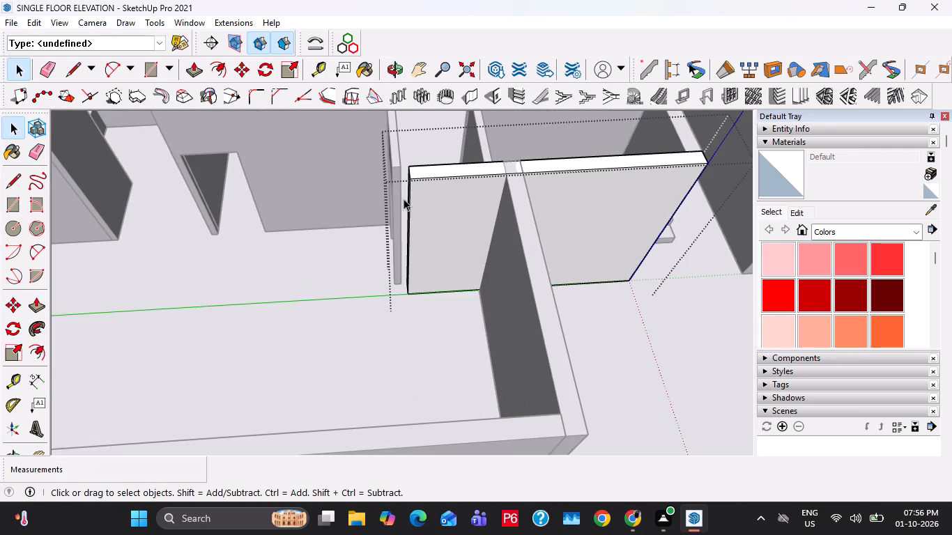
key("Escape")
key("Escape")
double_click(417, 184)
middle_click_drag(444, 203, 491, 220)
scroll(391, 215, "up", 3)
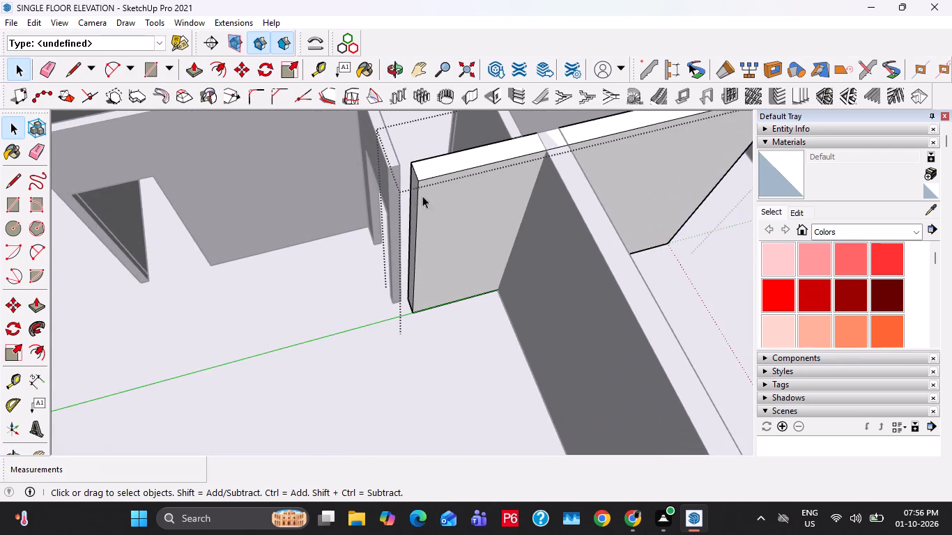
left_click(396, 175)
key("Escape")
left_click(396, 175)
key("Escape")
double_click(396, 178)
key("p")
left_click(396, 178)
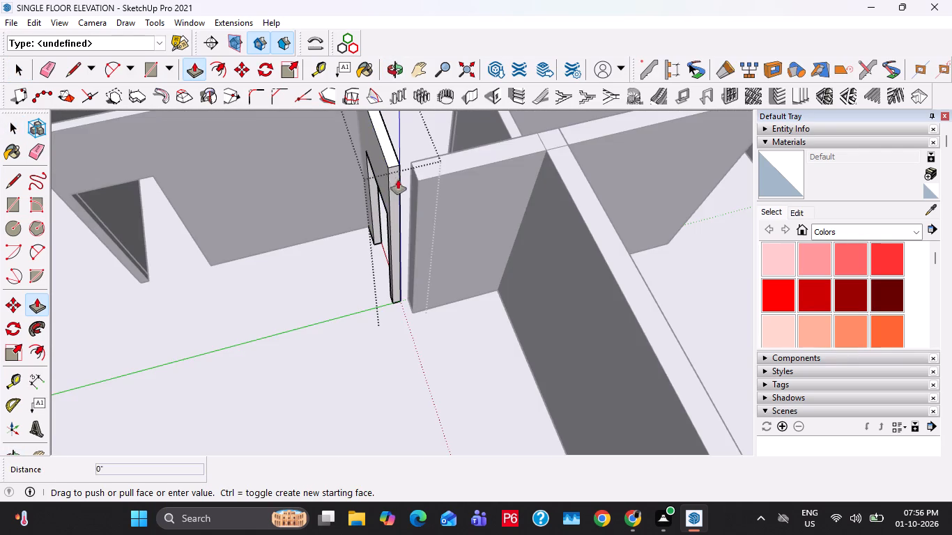
left_click(424, 179)
key("space")
Extend the end of the small room's porch-facing wall to the door-opening wall, closing the corner between them.
key("Escape")
double_click(415, 182)
key("p")
left_click(415, 182)
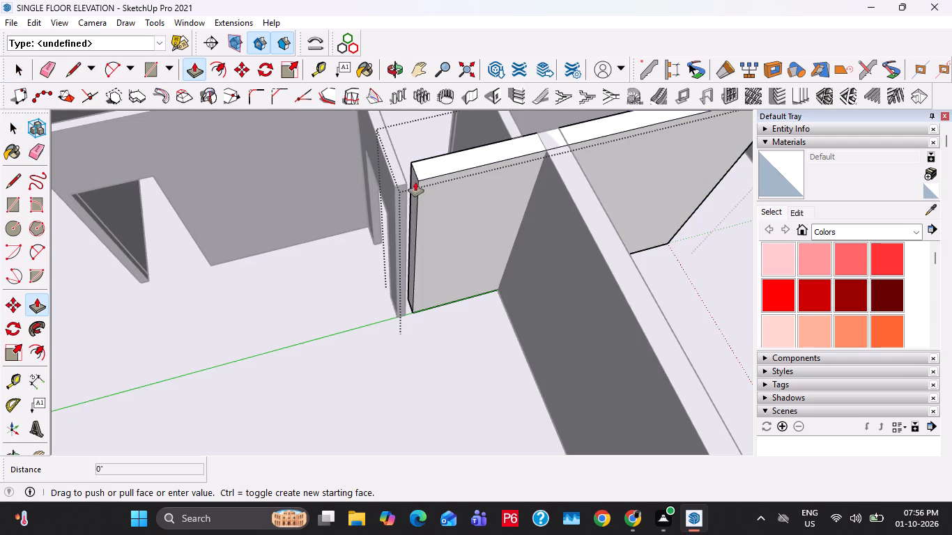
left_click(398, 154)
key("space")
scroll(398, 186, "down", 11)
key("Escape")
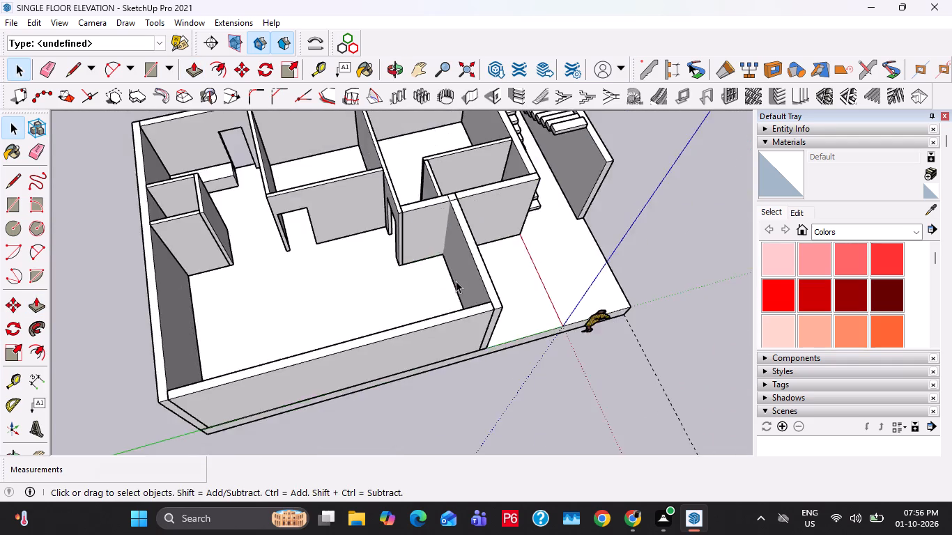
Trim the porch partition wall's inner end back to the face of the small room's porch-facing wall.
middle_click_drag(456, 281, 335, 240)
scroll(367, 166, "down", 4)
middle_click_drag(358, 181, 583, 224)
middle_click_drag(345, 287, 588, 257)
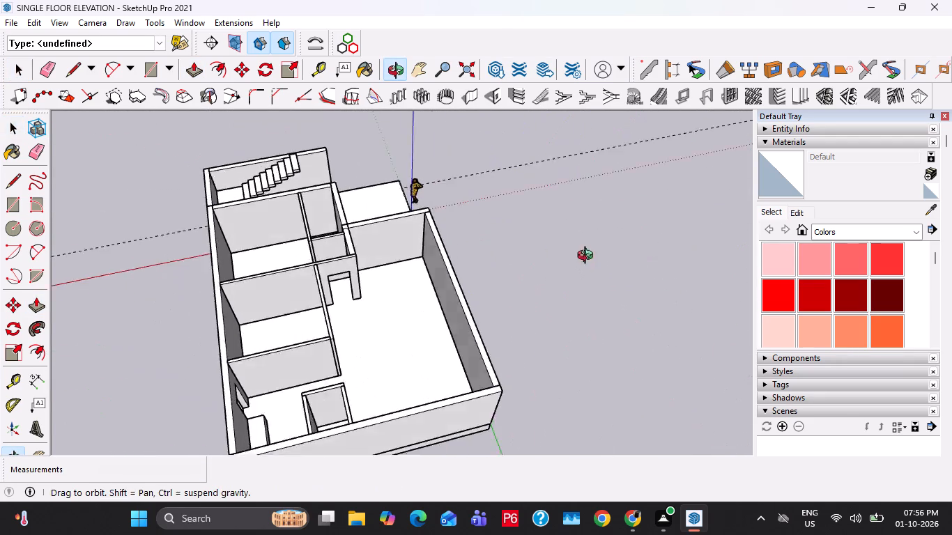
middle_click_drag(588, 257, 586, 253)
scroll(325, 236, "up", 11)
double_click(424, 234)
scroll(345, 250, "up", 4)
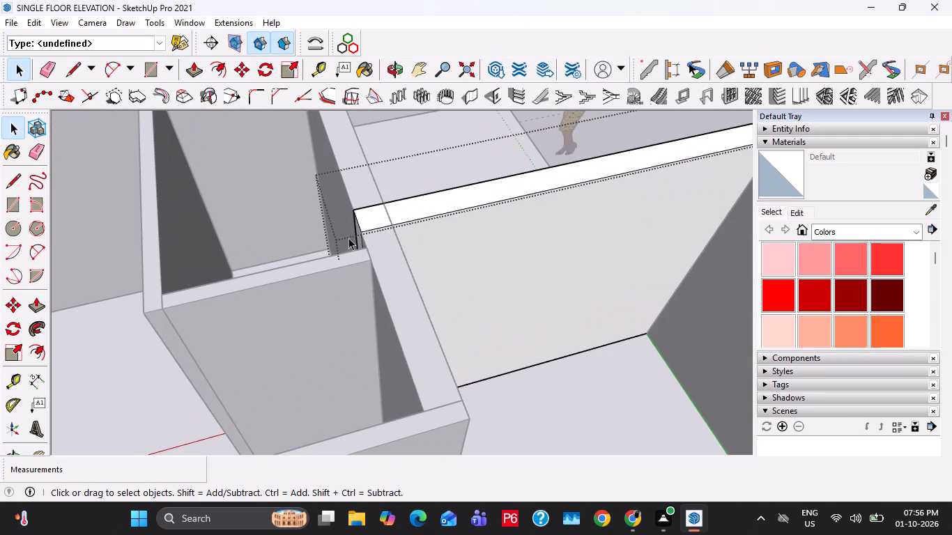
left_click(357, 232)
key("p")
left_click(357, 232)
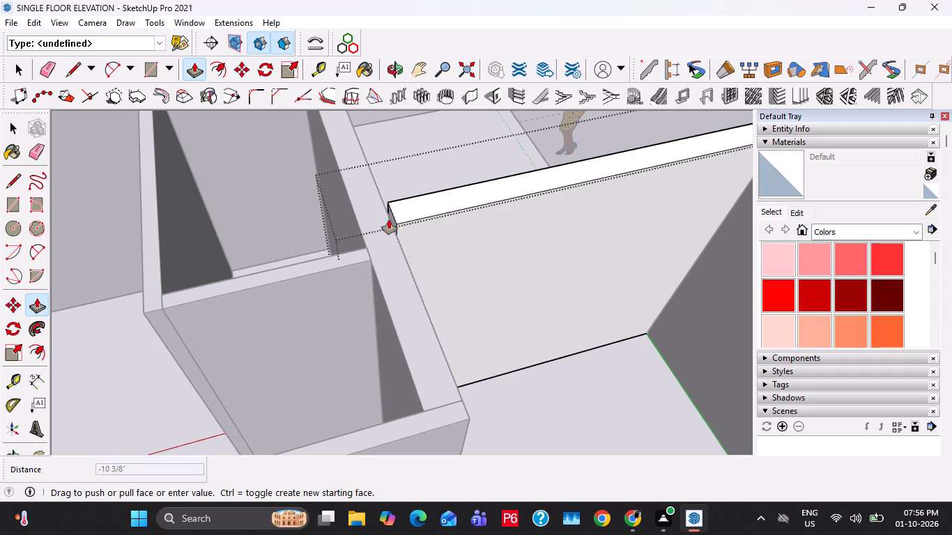
left_click(383, 205)
key("space")
scroll(366, 230, "down", 6)
key("Escape")
key("space")
key("Escape")
key("space")
Examine the adjusted front room, porch and room walls from inside and outside for gaps at their junctions.
scroll(459, 257, "down", 1)
middle_click_drag(459, 259, 286, 263)
scroll(284, 261, "down", 4)
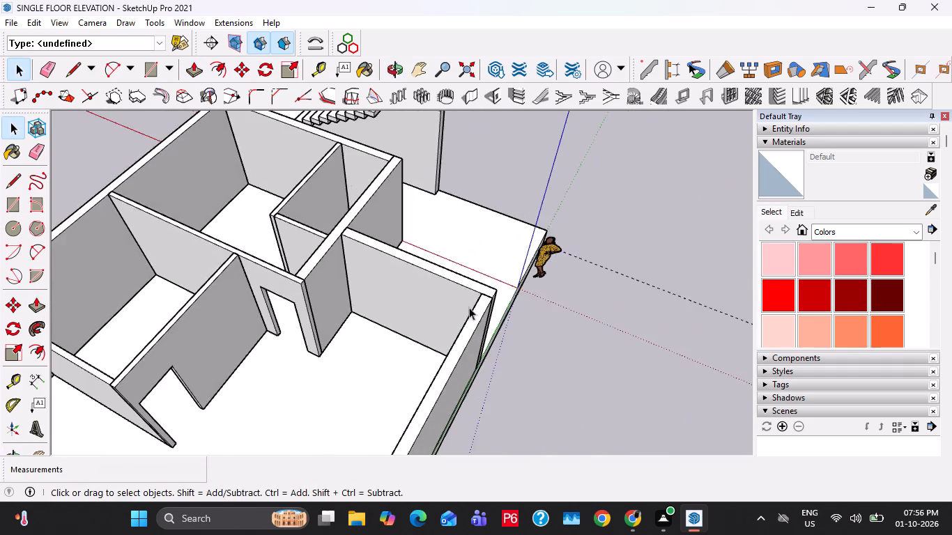
middle_click_drag(467, 307, 368, 284)
scroll(366, 282, "down", 3)
middle_click_drag(329, 301, 630, 276, "shift")
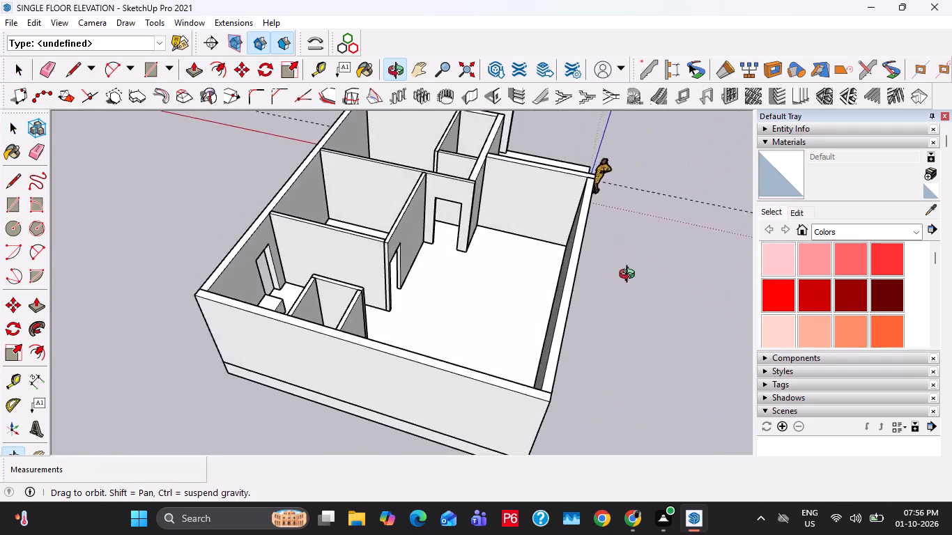
middle_click_drag(630, 276, 650, 303, "shift")
scroll(528, 226, "up", 3)
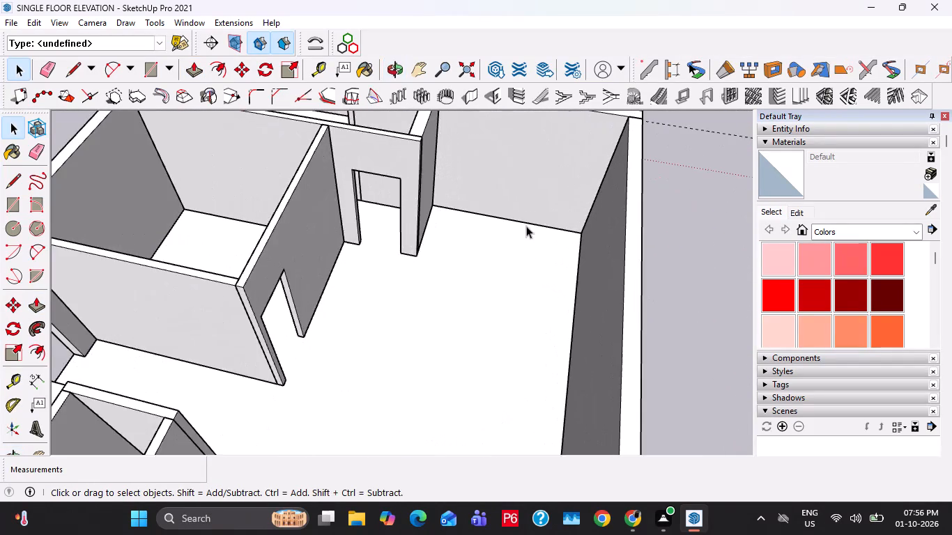
scroll(526, 226, "up", 3)
middle_click_drag(473, 219, 503, 329, "shift")
scroll(500, 319, "down", 4)
middle_click_drag(551, 297, 367, 280)
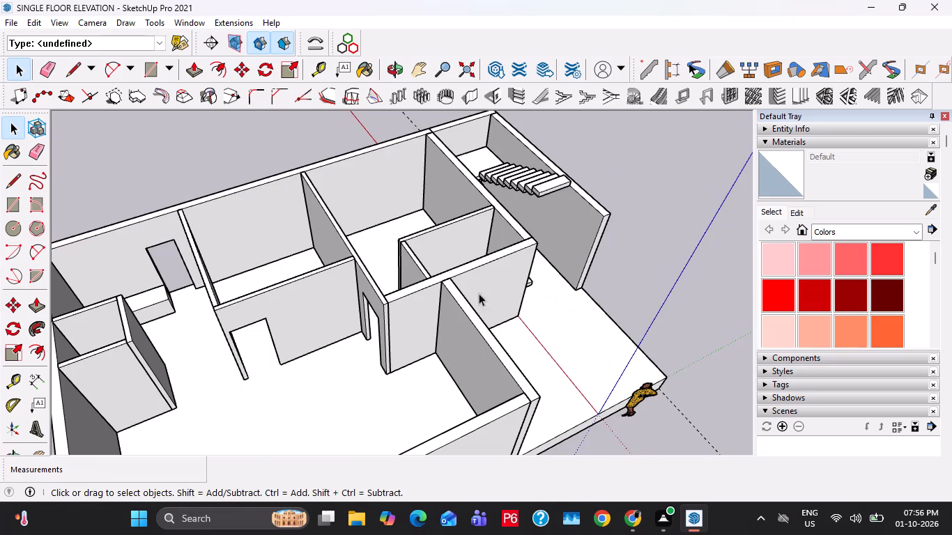
middle_click_drag(479, 293, 396, 294)
scroll(405, 286, "down", 3)
middle_click_drag(395, 339, 240, 189)
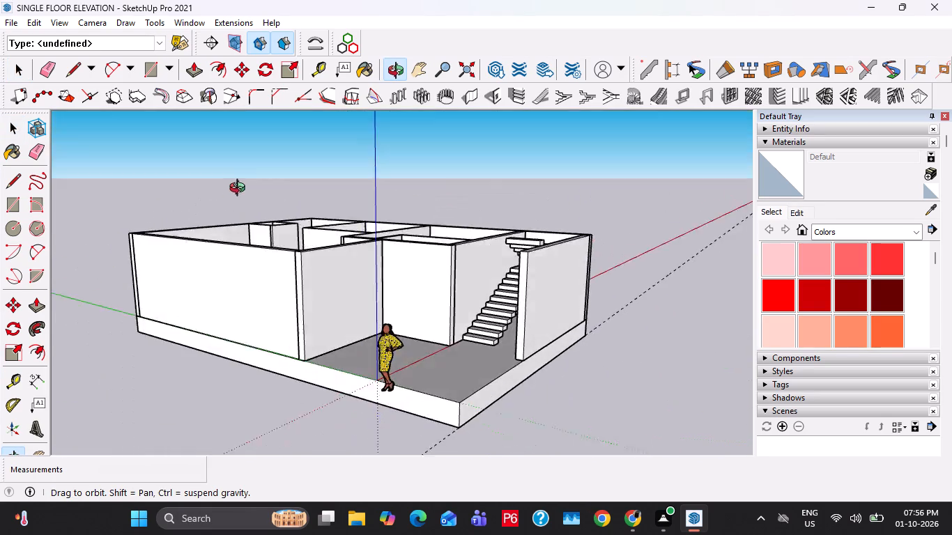
middle_click_drag(240, 189, 217, 311)
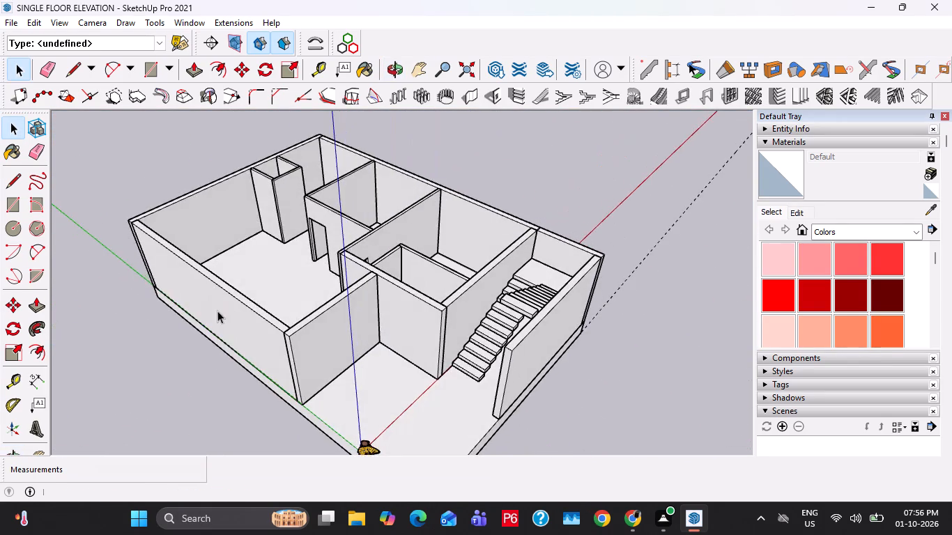
Measure the base's length and width on its underside, placing guides at 44' 9" lengthwise and 30' across.
scroll(311, 302, "down", 4)
middle_click_drag(264, 319, 310, 221)
middle_click_drag(337, 326, 338, 203)
key("t")
scroll(213, 335, "up", 1)
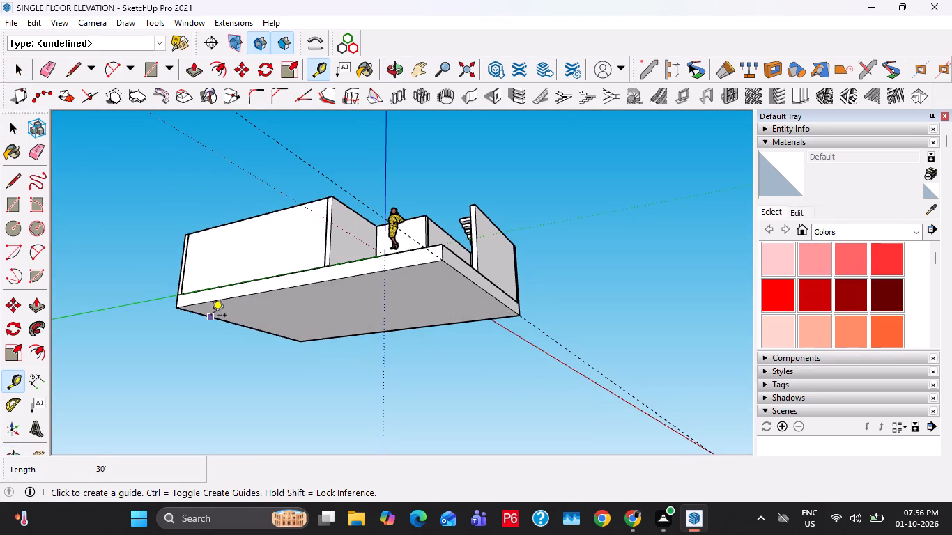
left_click(211, 316)
left_click(461, 270)
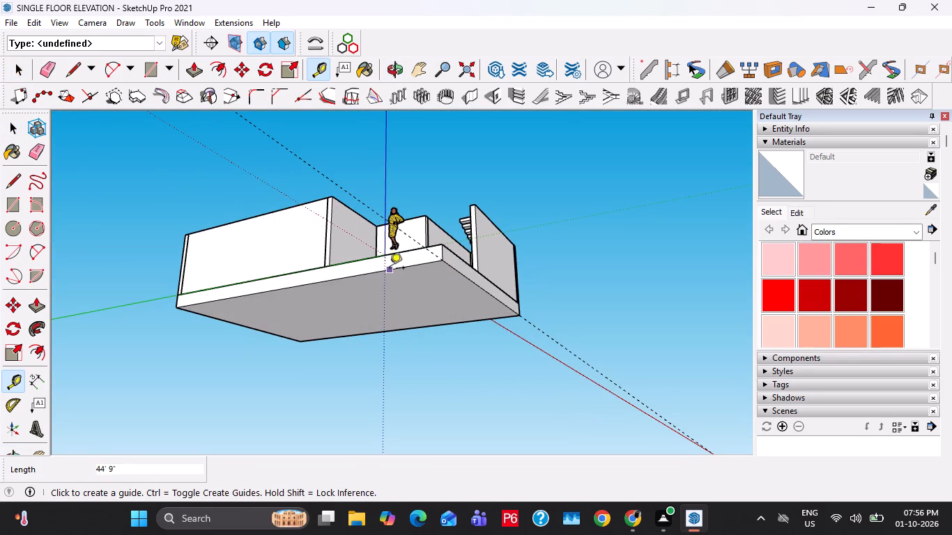
left_click(390, 269)
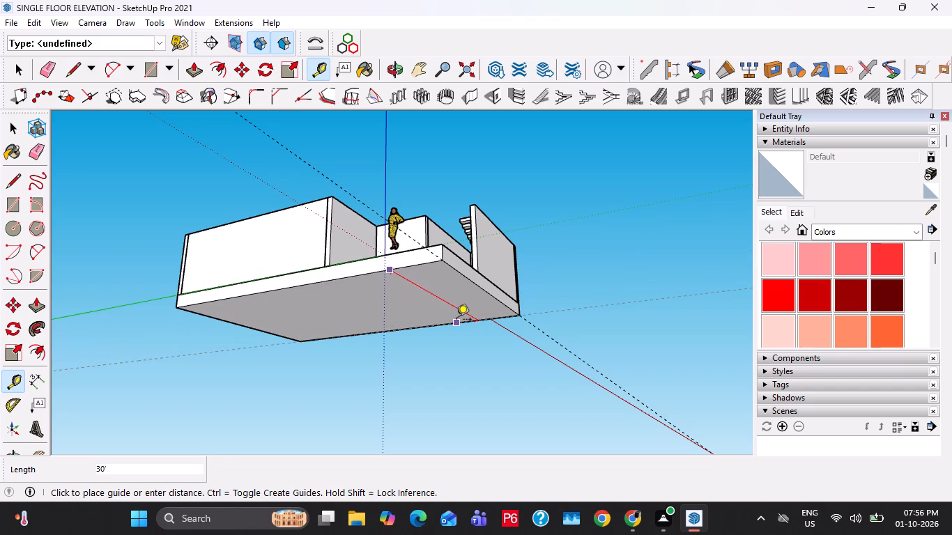
left_click(456, 320)
key("space")
key("space")
key("space")
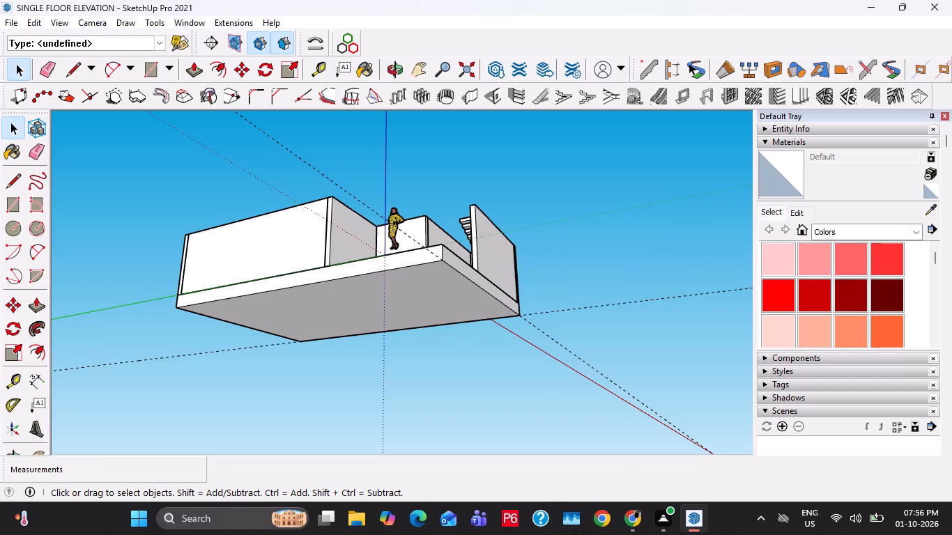
Switch to Calculator, multiply 44.75 by 30, and close it.
left_click(147, 518)
type("CA")
left_click(293, 164)
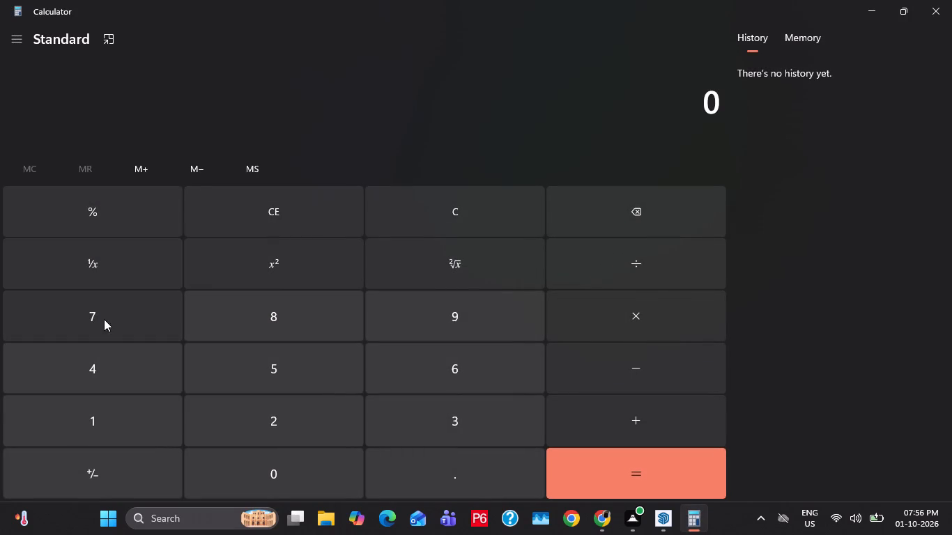
double_click(109, 382)
left_click(496, 469)
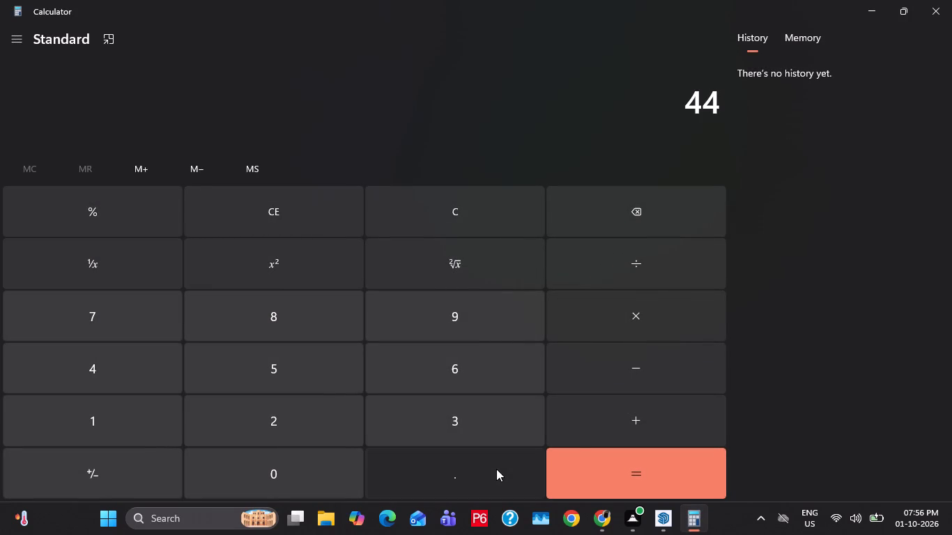
left_click(116, 318)
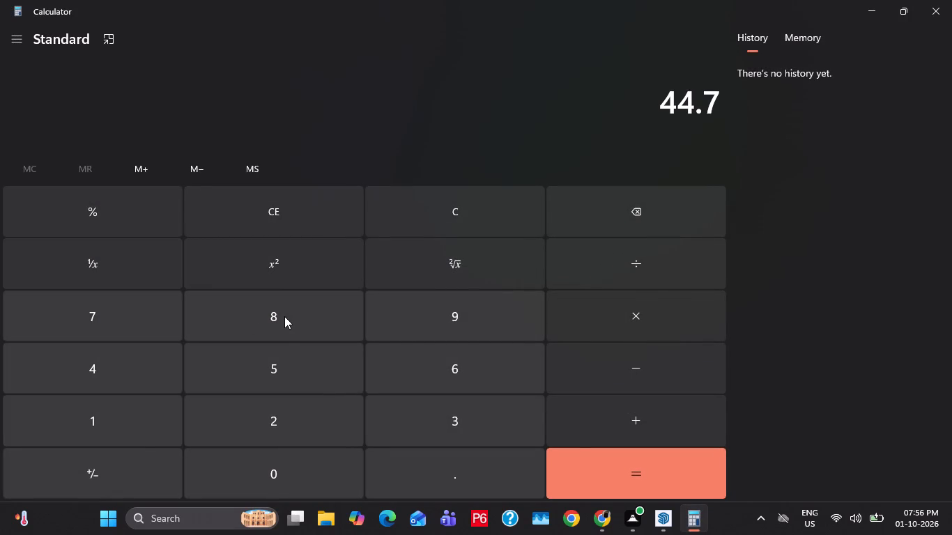
left_click(316, 369)
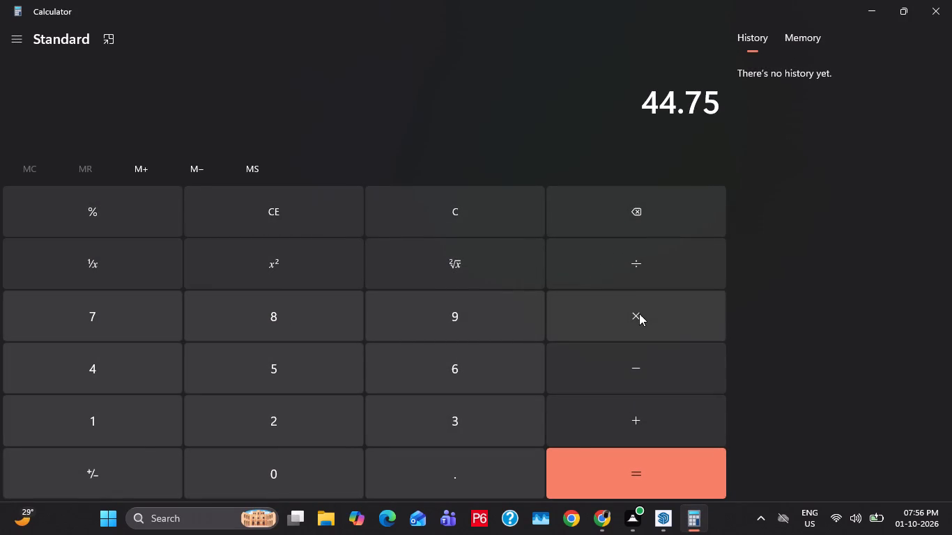
left_click(639, 309)
left_click(456, 413)
left_click(307, 467)
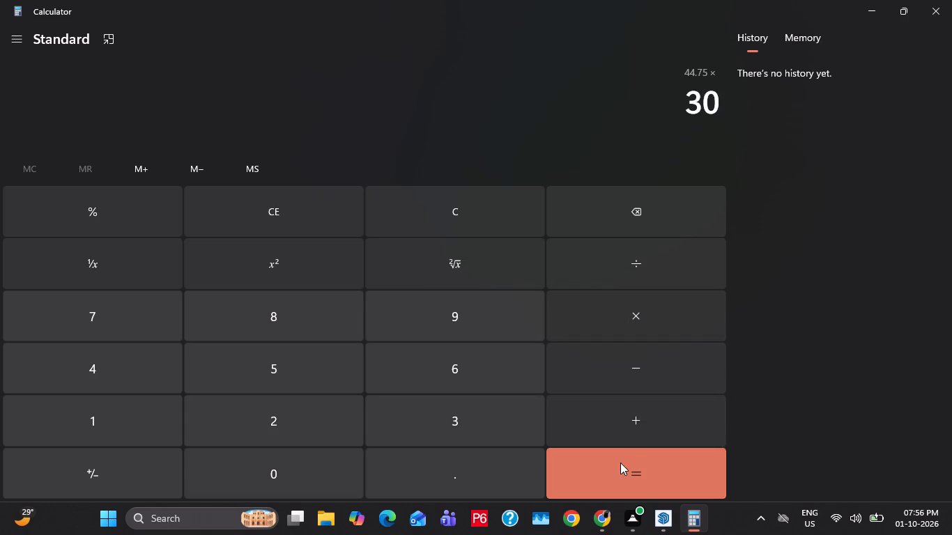
left_click(620, 463)
left_click(927, 10)
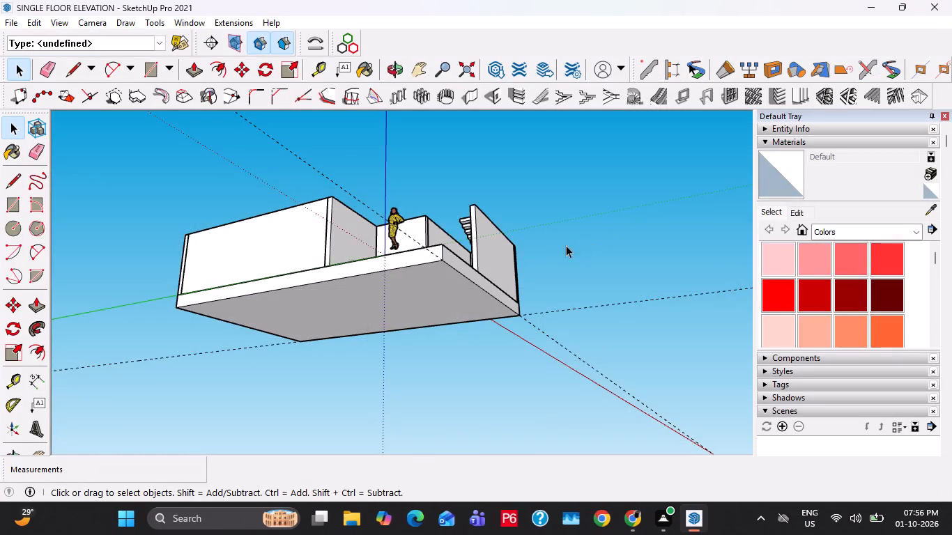
Examine the room layout, staircase and open porch from several sides.
middle_click_drag(387, 267, 375, 424)
scroll(371, 355, "down", 4)
middle_click_drag(353, 333, 339, 413)
scroll(375, 316, "up", 5)
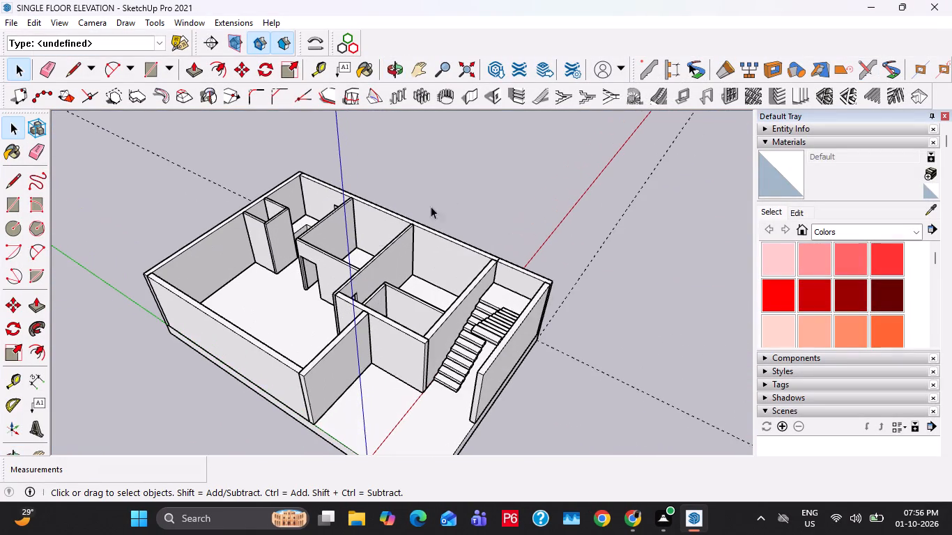
middle_click_drag(502, 286, 250, 230)
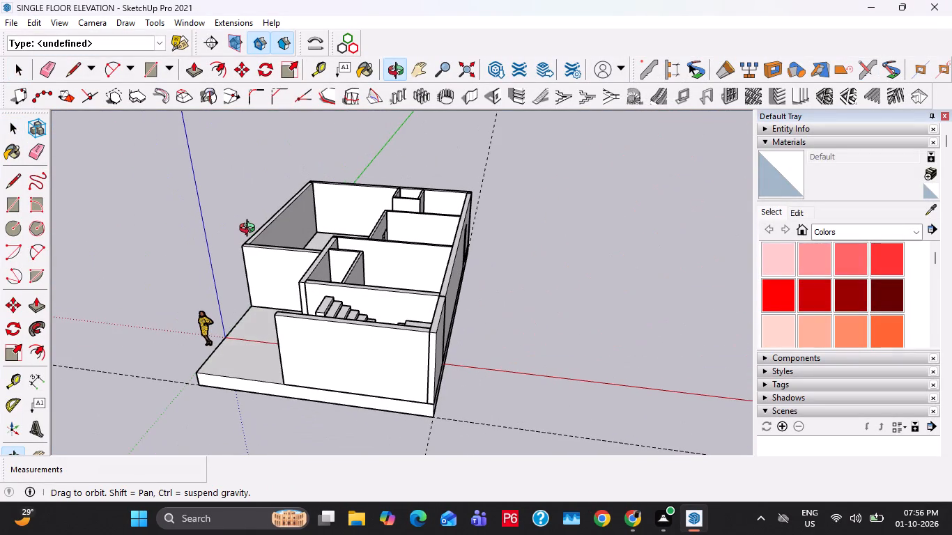
middle_click_drag(250, 230, 386, 303)
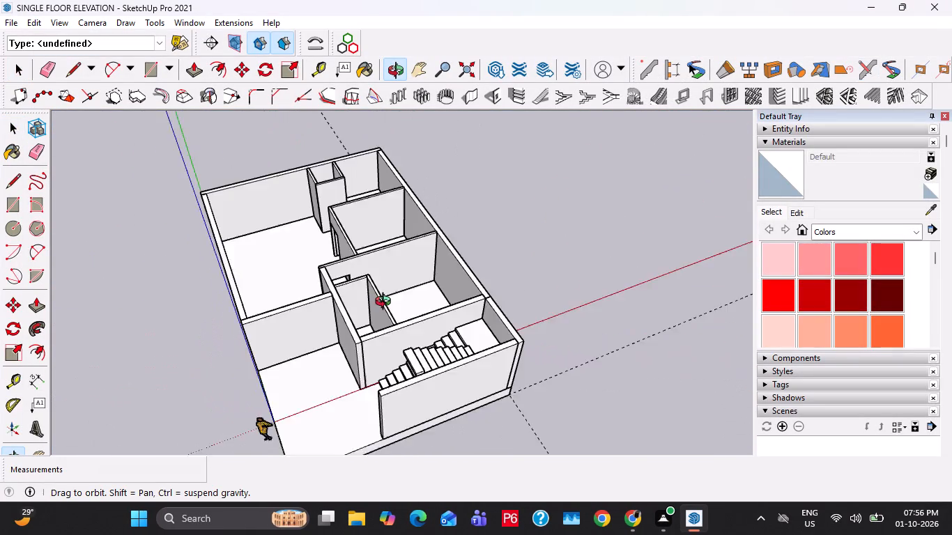
middle_click_drag(386, 303, 471, 290)
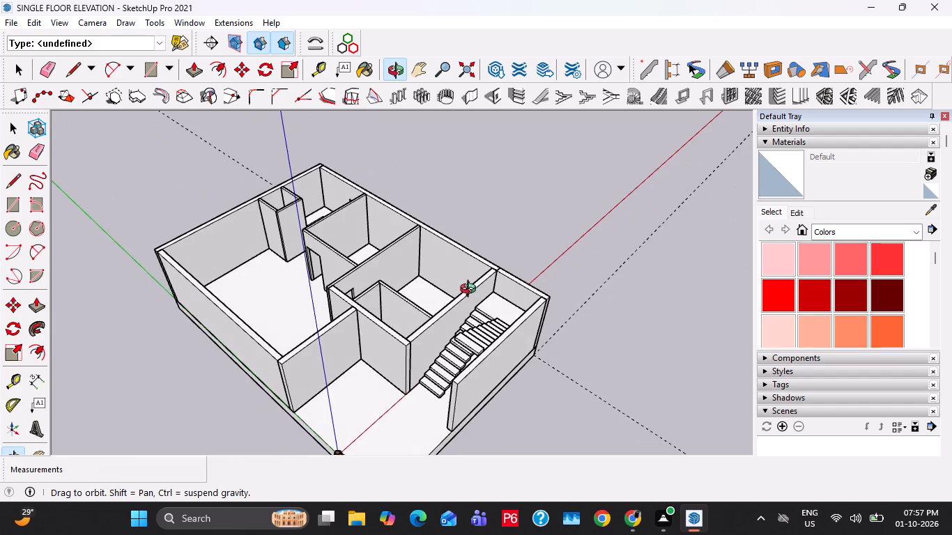
middle_click_drag(471, 290, 689, 329)
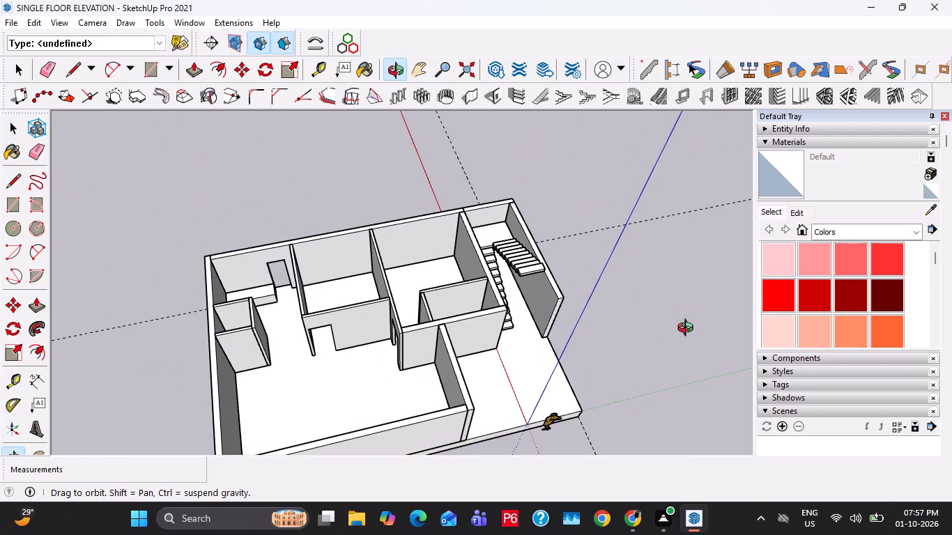
middle_click_drag(689, 329, 693, 388)
Measure along the floor edges of the two adjoining rooms beside the staircase with the Tape Measure.
scroll(323, 284, "up", 8)
key("t")
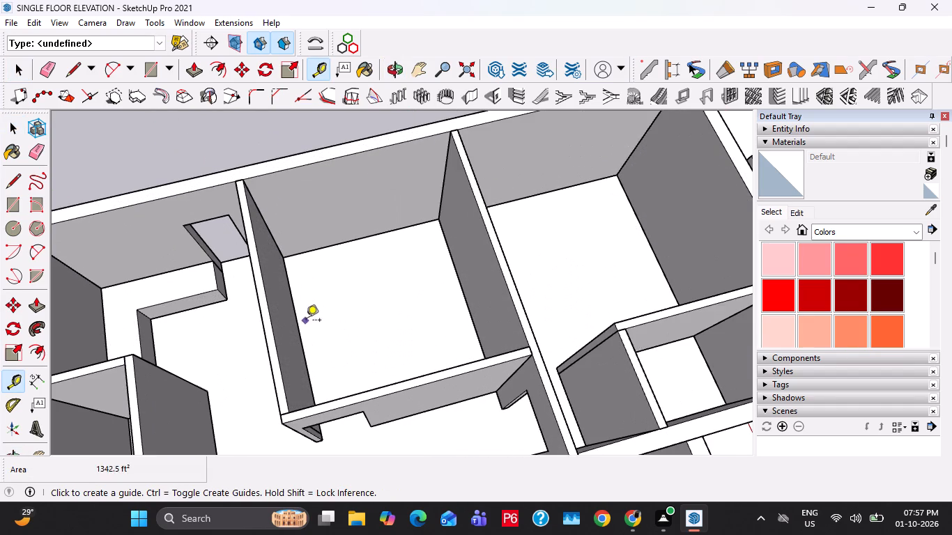
left_click(301, 325)
key("space")
key("t")
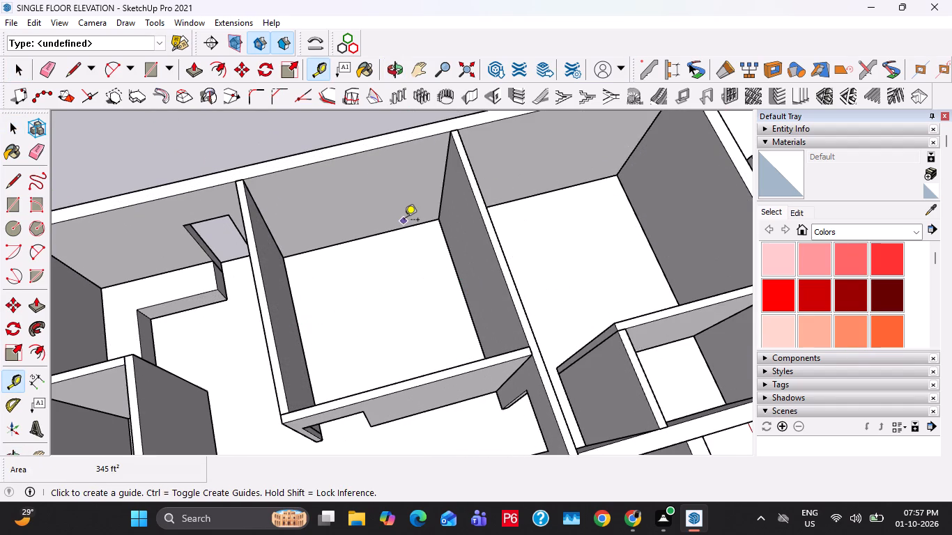
left_click(404, 221)
key("space")
middle_click_drag(645, 263, 544, 272)
scroll(535, 276, "up", 2)
key("t")
middle_click_drag(495, 281, 447, 235)
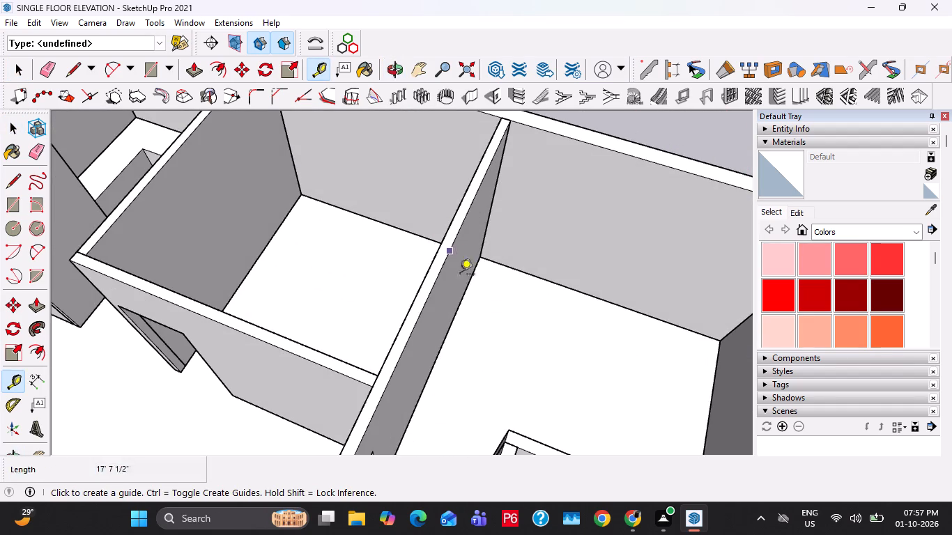
left_click(461, 286)
key("space")
key("t")
left_click(477, 273)
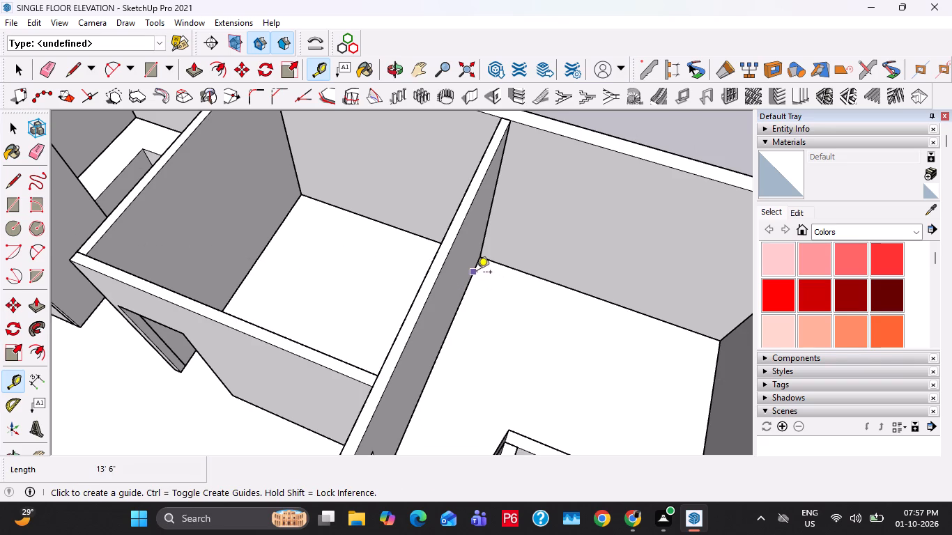
key("space")
key("space")
scroll(527, 304, "down", 10)
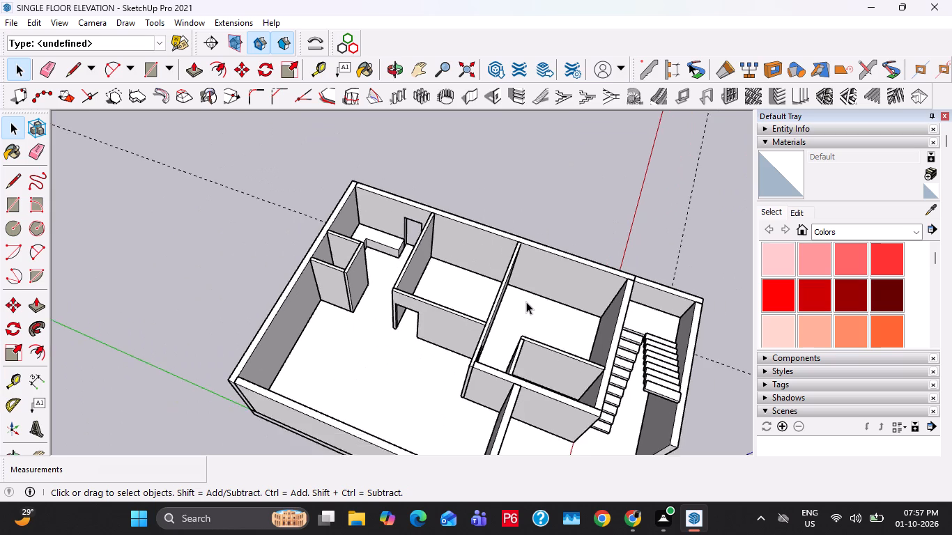
scroll(601, 318, "down", 5)
middle_click_drag(587, 360, 510, 320)
scroll(523, 351, "up", 3)
Switch to Calculator, multiply 37 by 32, and close it.
left_click(151, 514)
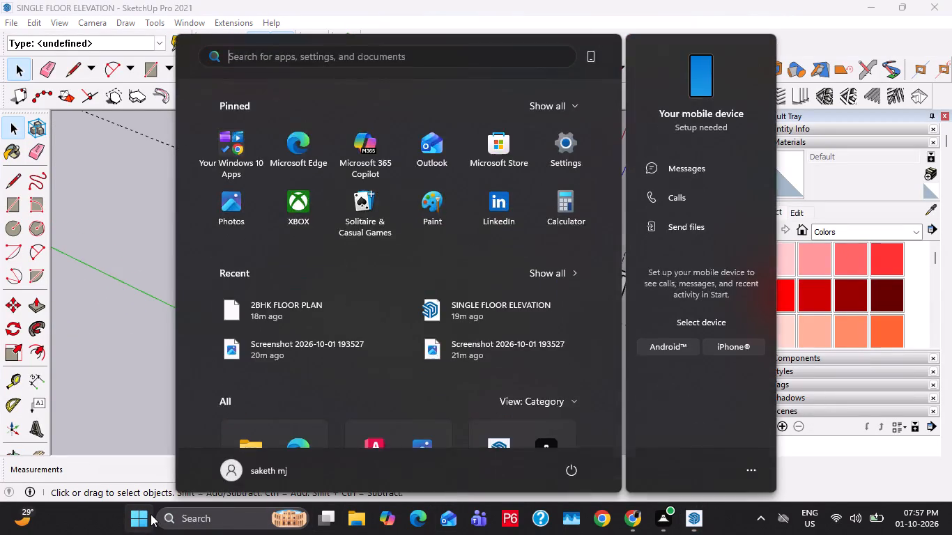
key("c")
key("a")
left_click(325, 168)
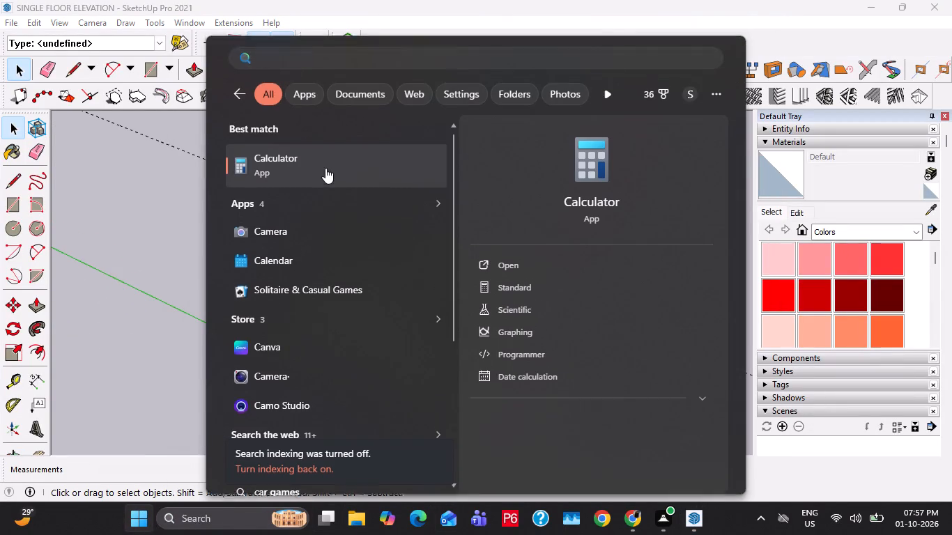
left_click(410, 418)
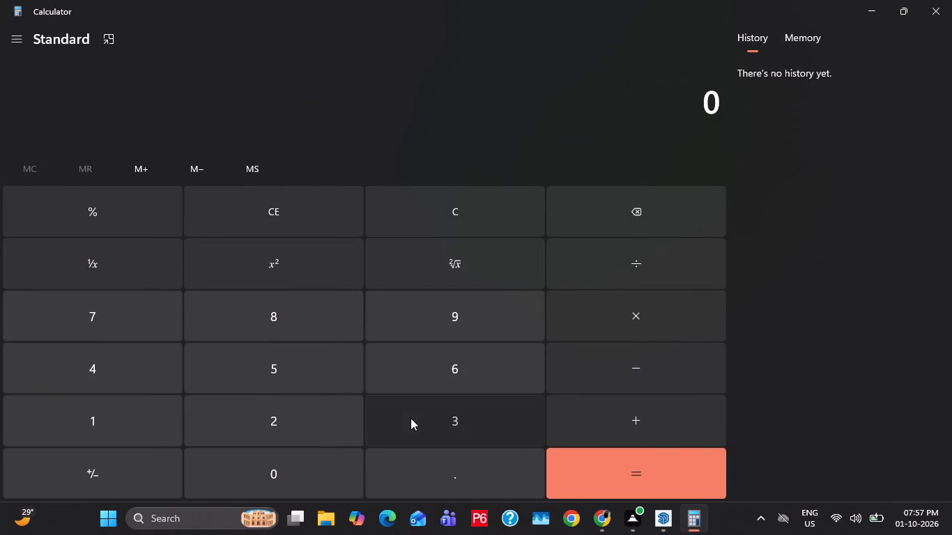
left_click(95, 305)
left_click(589, 419)
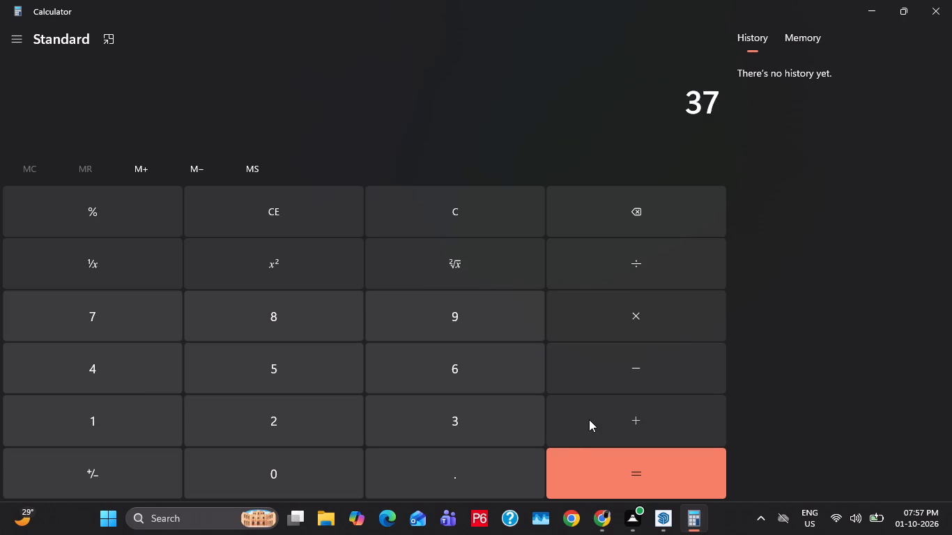
left_click(475, 424)
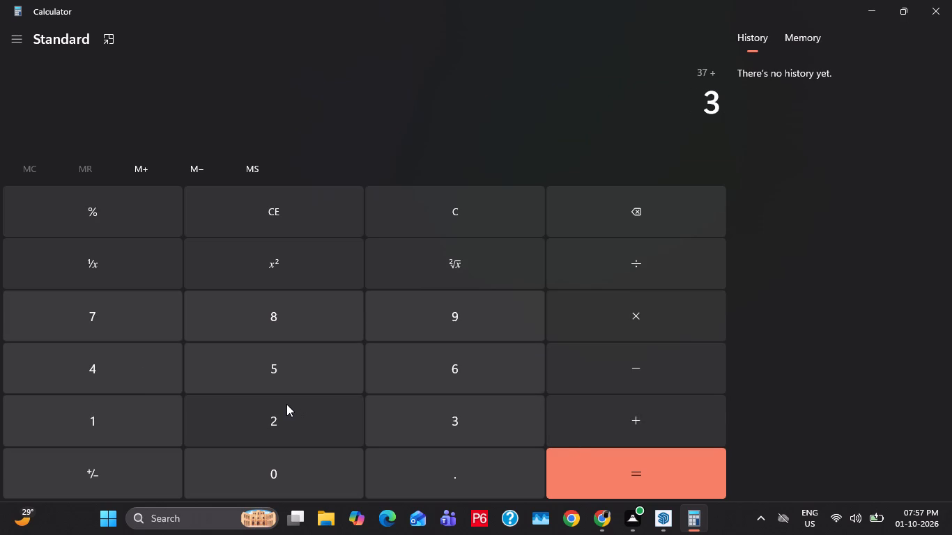
left_click(286, 404)
left_click(612, 463)
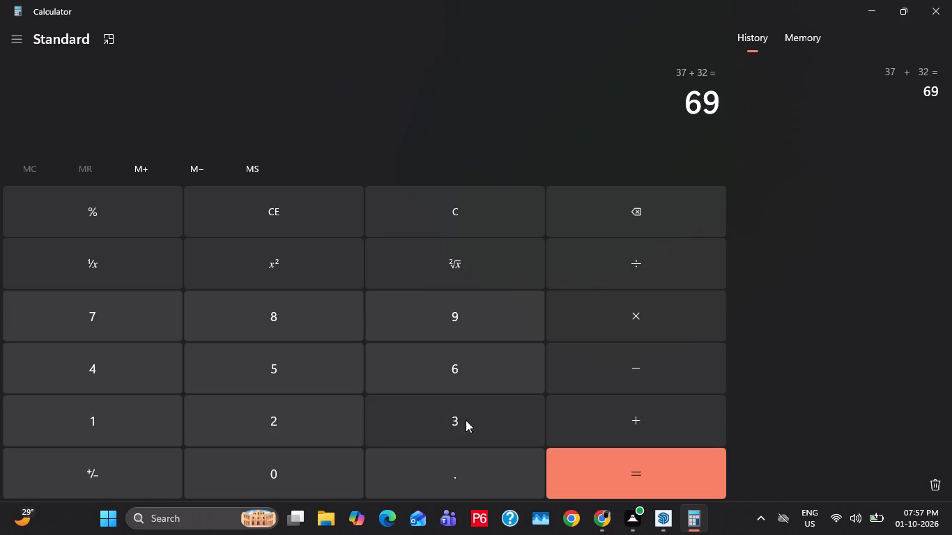
key("Escape")
left_click(436, 417)
left_click(117, 325)
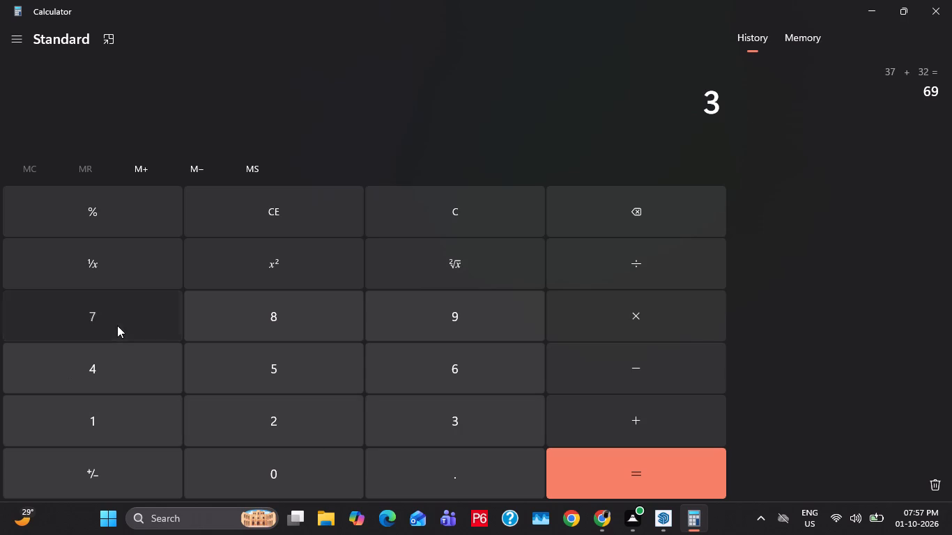
left_click(644, 320)
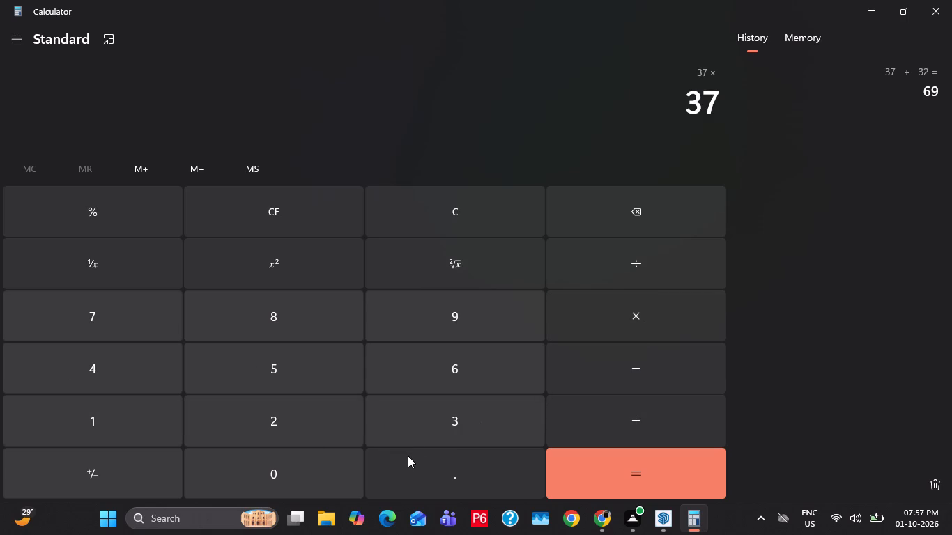
left_click(450, 416)
left_click(302, 424)
left_click(592, 476)
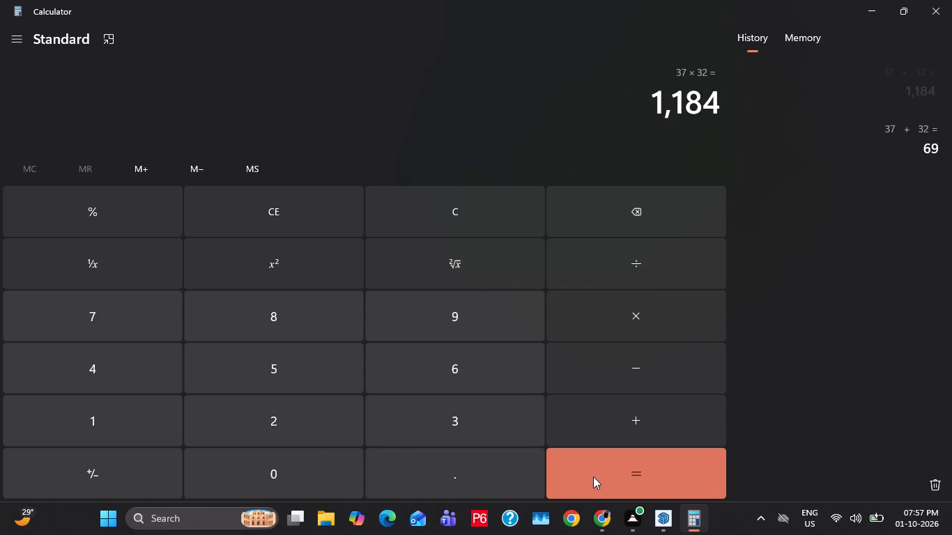
left_click(949, 1)
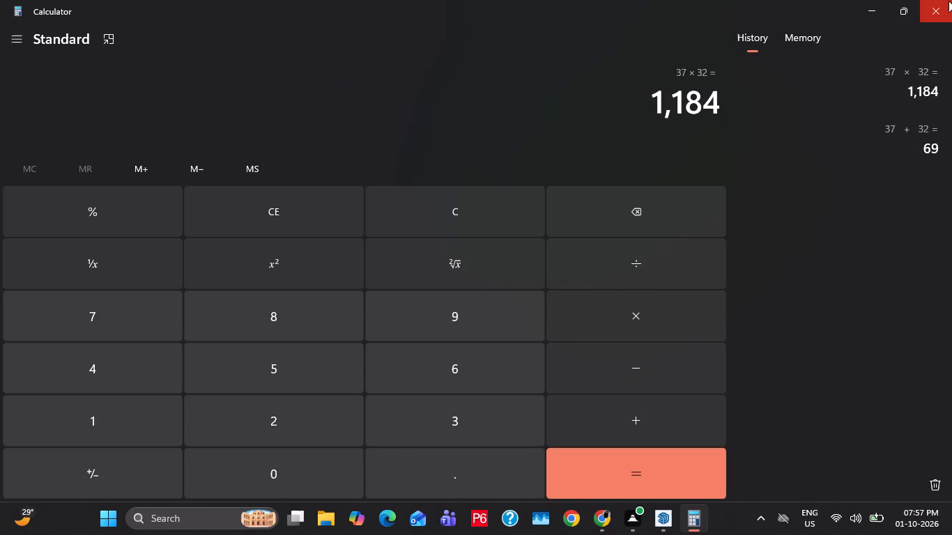
Unhide the roof slab over the rooms and porch.
middle_click_drag(657, 326, 479, 241)
scroll(476, 228, "down", 3)
scroll(444, 329, "up", 3)
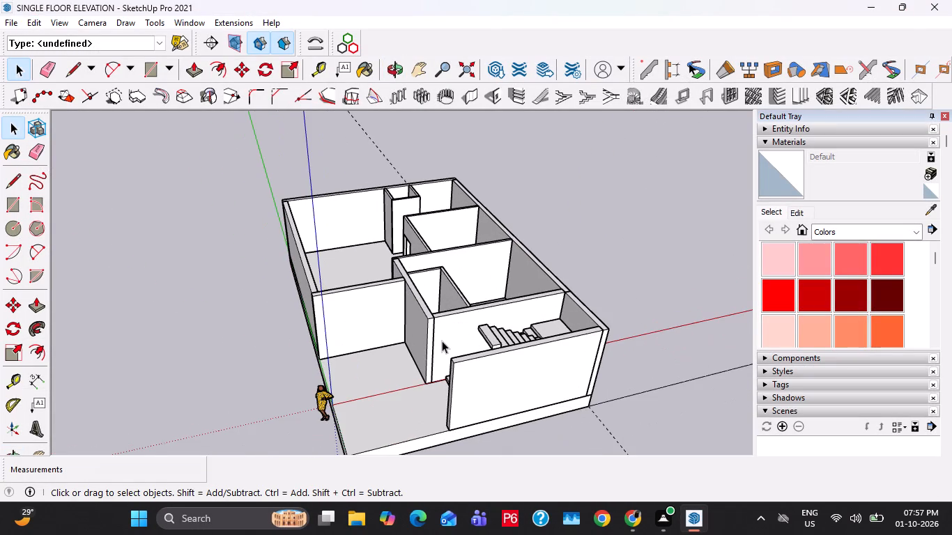
middle_click_drag(348, 318, 364, 323)
scroll(433, 364, "up", 3)
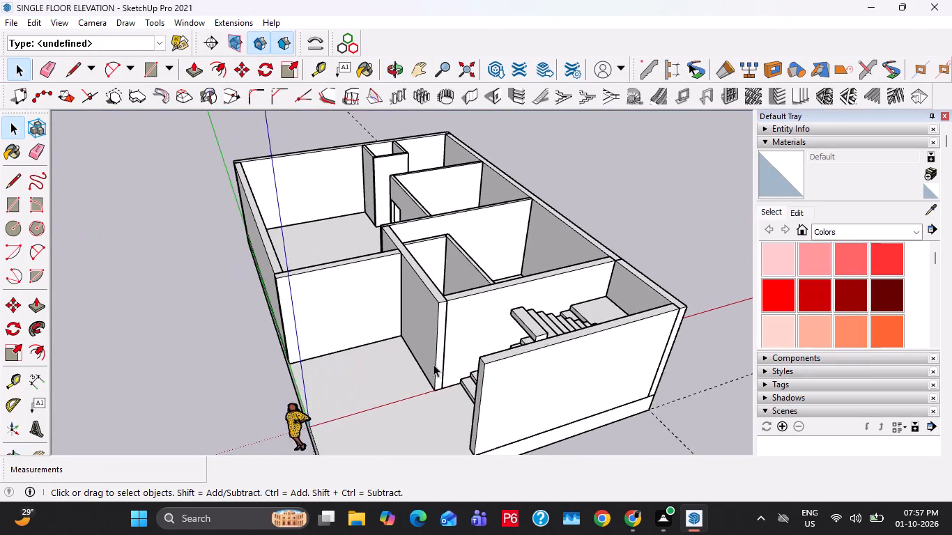
scroll(461, 338, "up", 1)
left_click(26, 19)
left_click(68, 241)
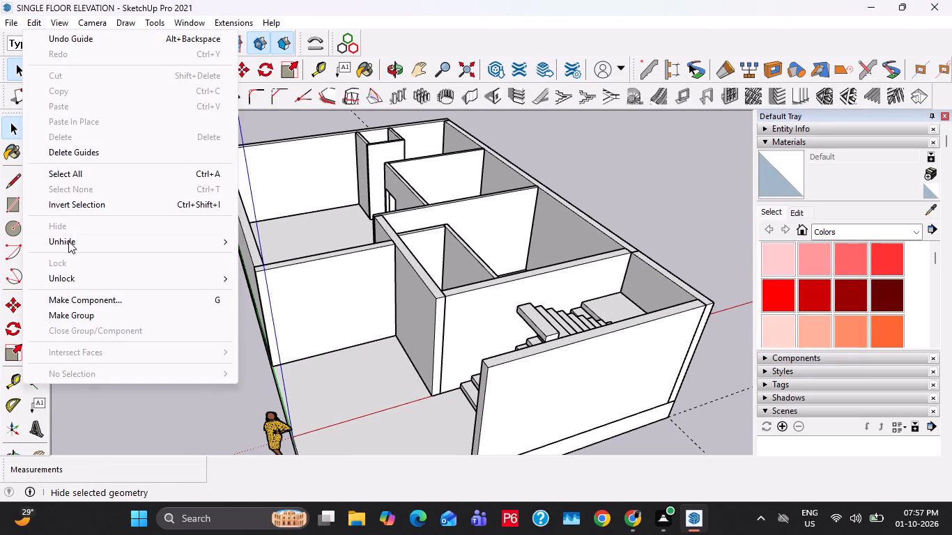
left_click(266, 256)
Open the floor base group for editing at the porch corner.
scroll(355, 242, "down", 2)
middle_click_drag(502, 324, 580, 244)
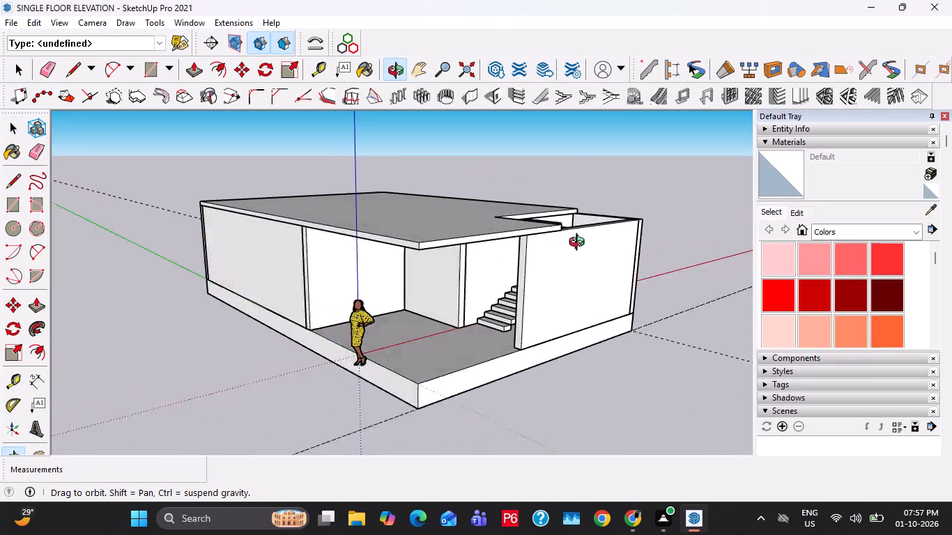
middle_click_drag(580, 244, 511, 255)
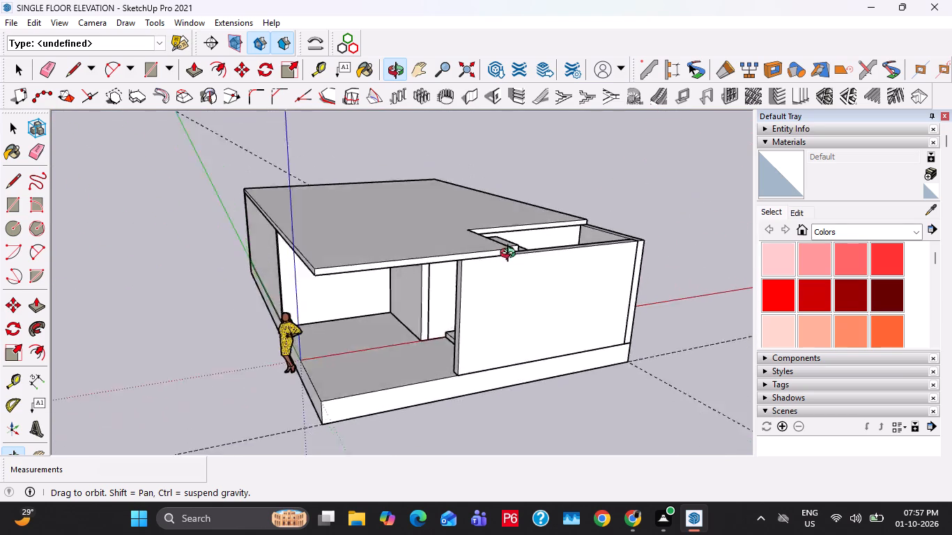
middle_click_drag(511, 255, 613, 270)
double_click(491, 368)
scroll(510, 376, "up", 6)
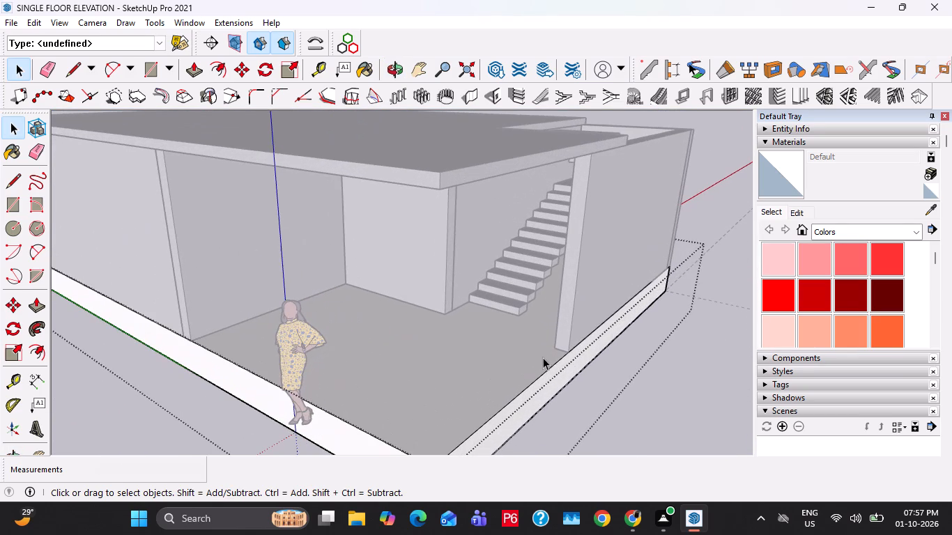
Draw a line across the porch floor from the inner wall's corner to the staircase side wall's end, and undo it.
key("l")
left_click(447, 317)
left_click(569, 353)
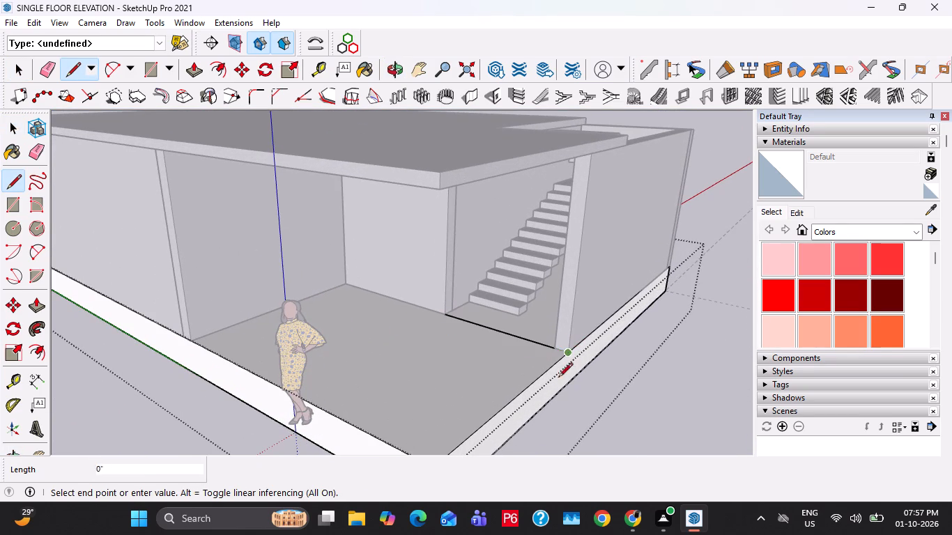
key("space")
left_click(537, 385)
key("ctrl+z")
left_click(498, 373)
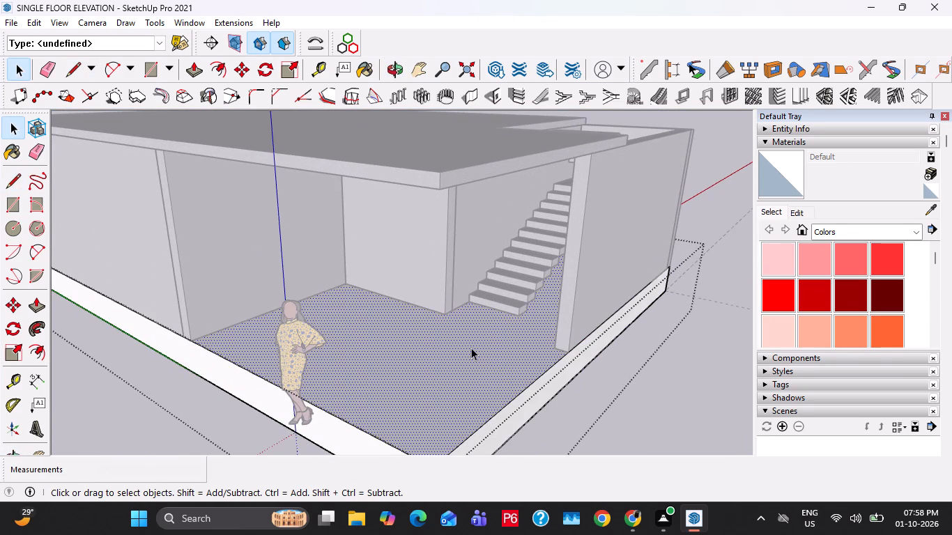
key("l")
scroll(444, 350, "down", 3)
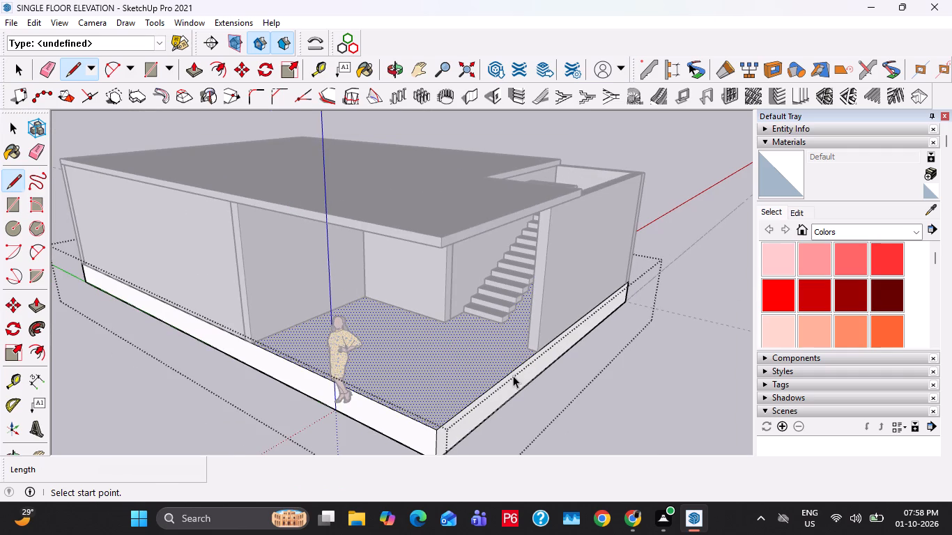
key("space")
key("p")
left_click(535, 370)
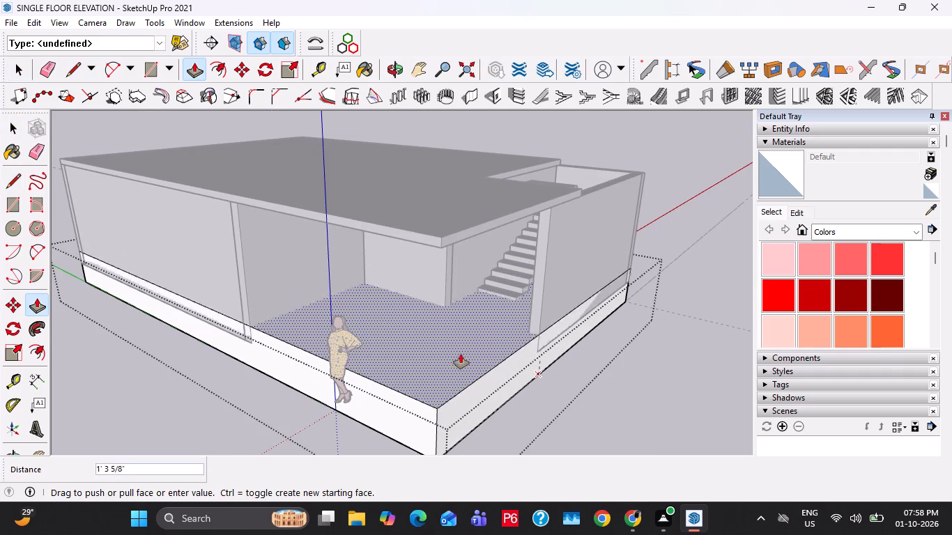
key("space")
Push the base's outer face along the porch and staircase side wall inward 7' 9" to the inner wall's corner.
left_click(482, 396)
key("p")
left_click(486, 409)
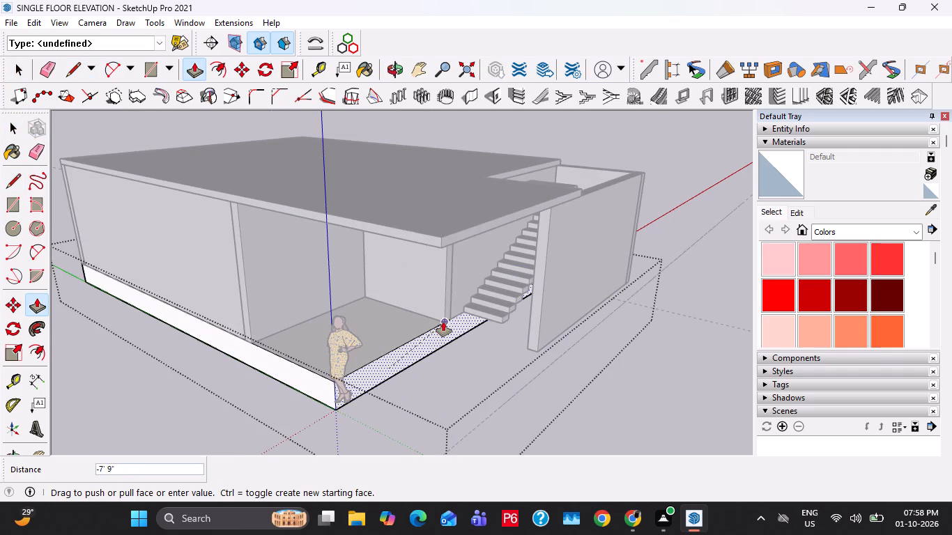
left_click(443, 321)
key("space")
Divide the recessed base face with a vertical line dropped from the inner wall's corner to the bottom edge.
scroll(444, 321, "up", 3)
middle_click_drag(461, 329, 424, 323)
scroll(436, 320, "up", 2)
key("l")
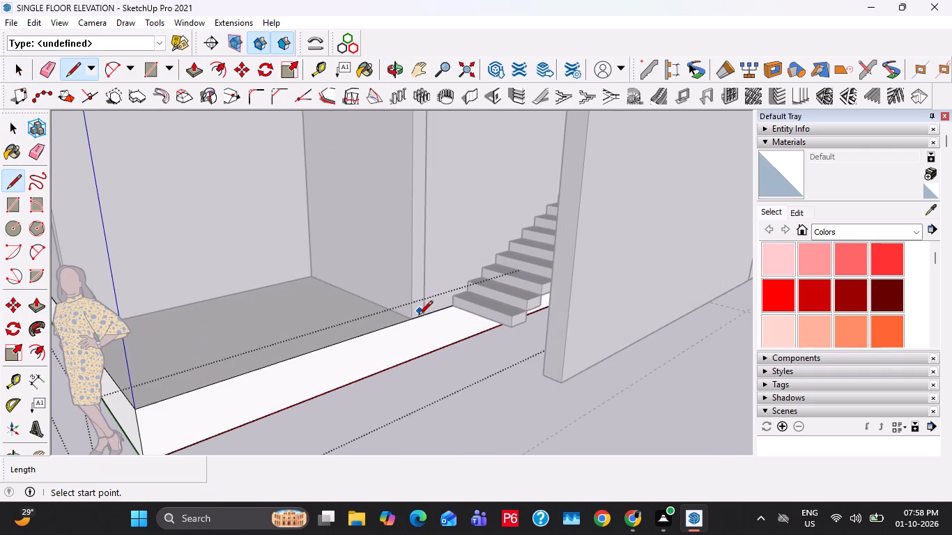
left_click(415, 319)
left_click(414, 355)
key("space")
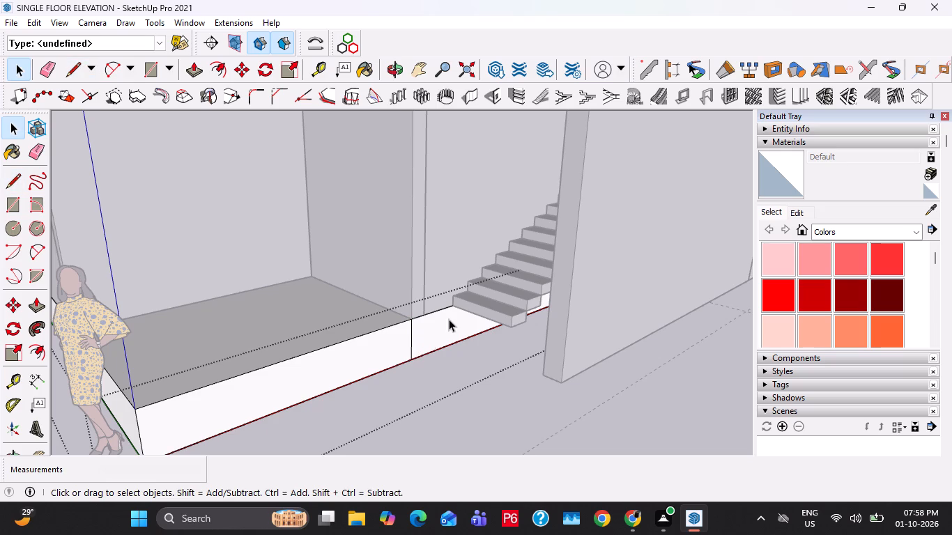
Pull the staircase portion of the base face out to the side wall's outer face, and close the group.
left_click(449, 319)
key("p")
left_click(449, 319)
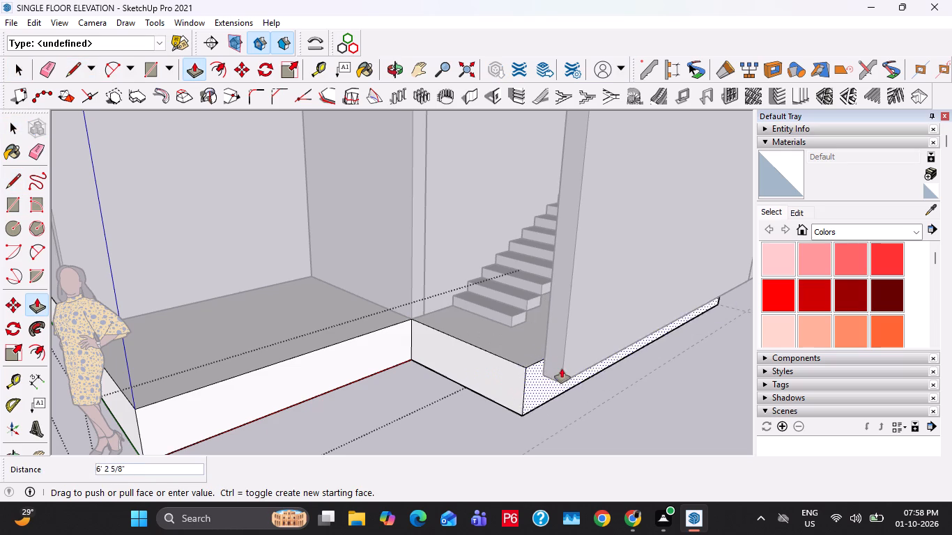
left_click(561, 380)
key("space")
scroll(502, 328, "down", 4)
key("Escape")
key("space")
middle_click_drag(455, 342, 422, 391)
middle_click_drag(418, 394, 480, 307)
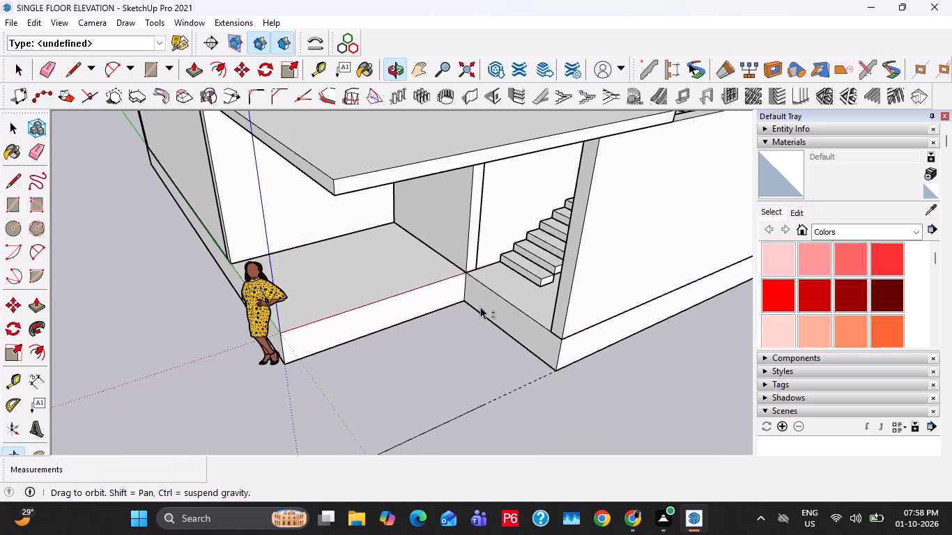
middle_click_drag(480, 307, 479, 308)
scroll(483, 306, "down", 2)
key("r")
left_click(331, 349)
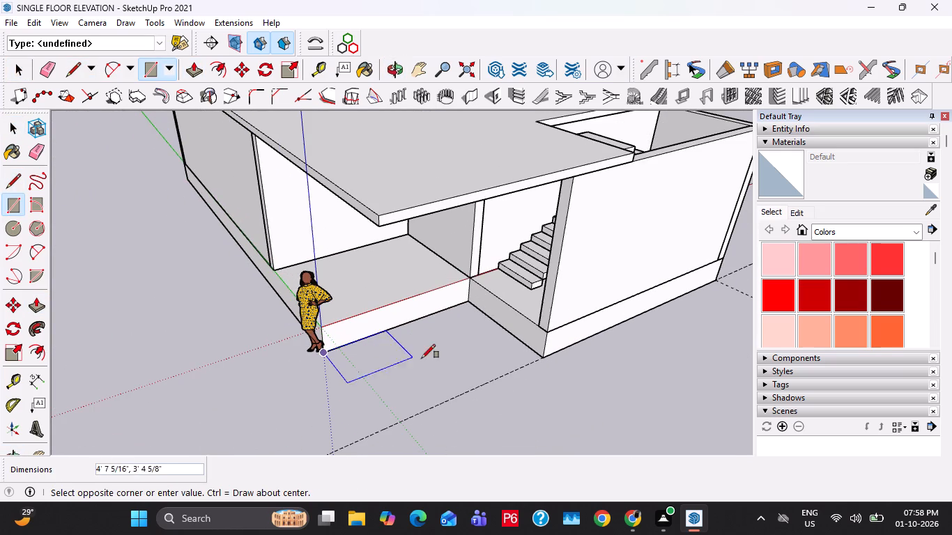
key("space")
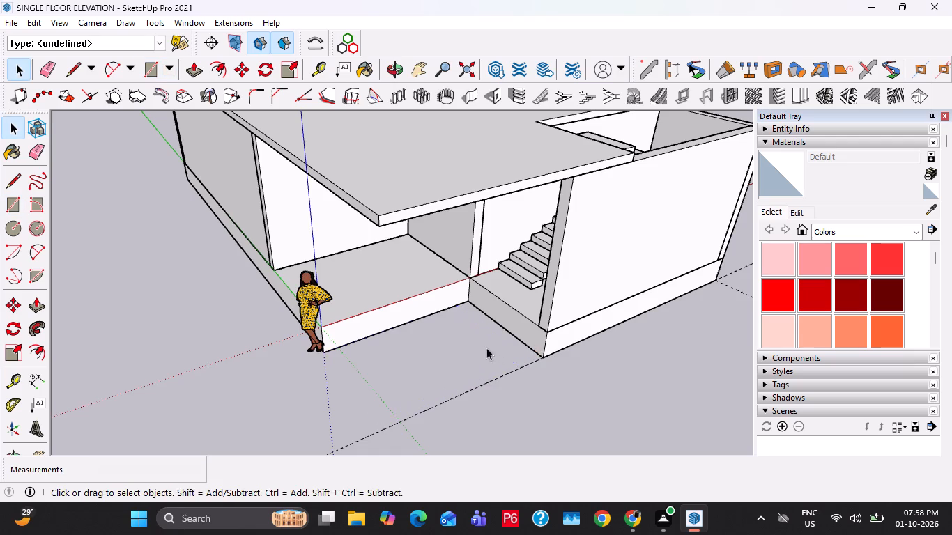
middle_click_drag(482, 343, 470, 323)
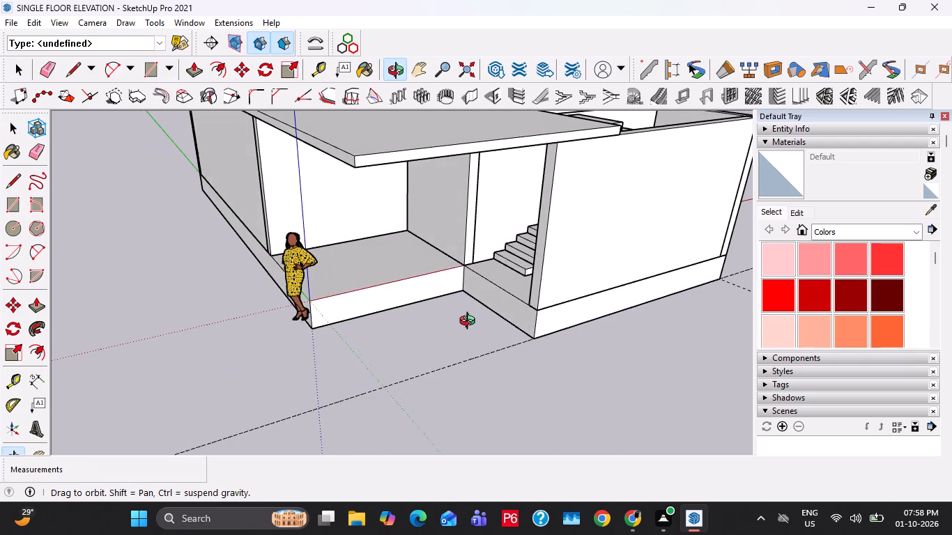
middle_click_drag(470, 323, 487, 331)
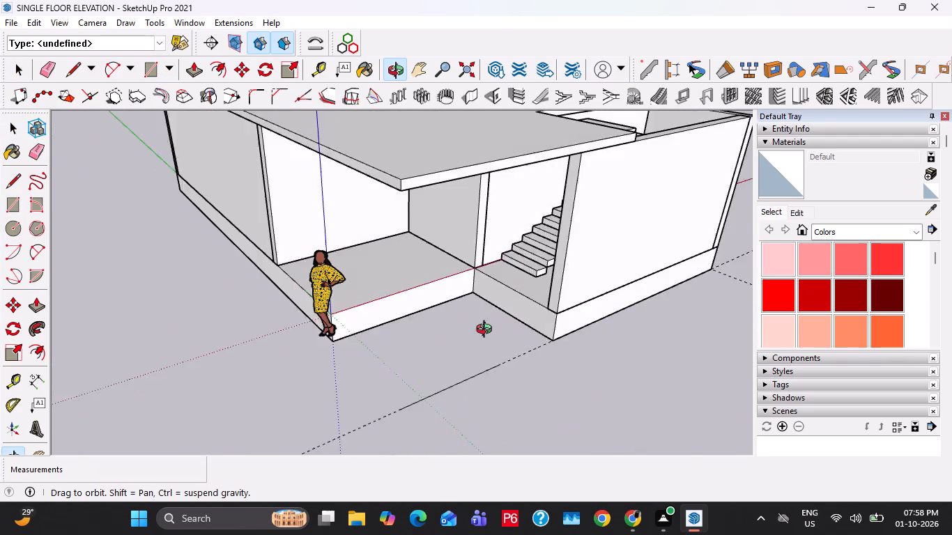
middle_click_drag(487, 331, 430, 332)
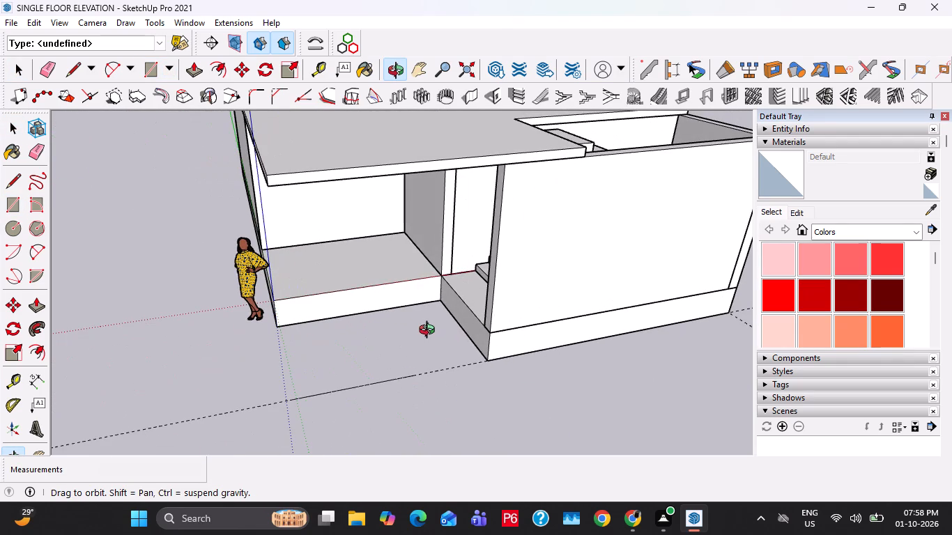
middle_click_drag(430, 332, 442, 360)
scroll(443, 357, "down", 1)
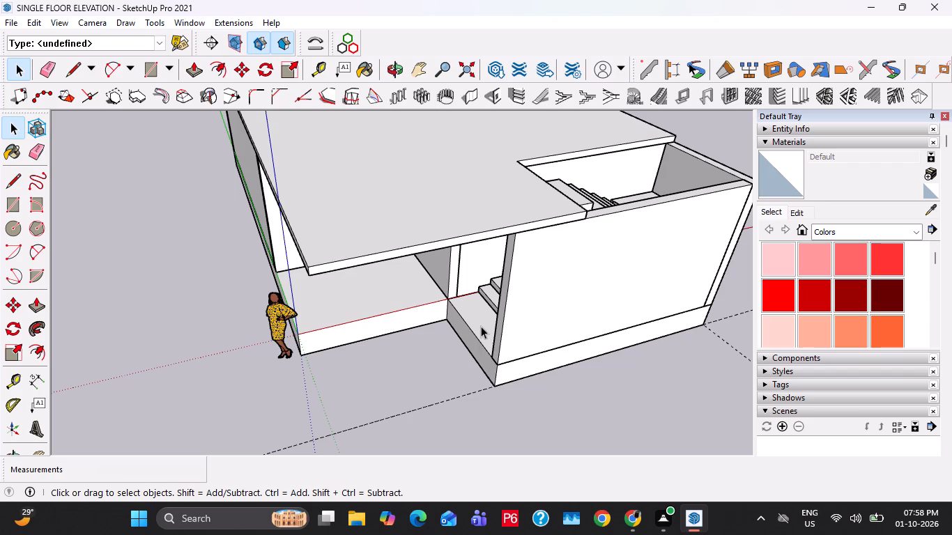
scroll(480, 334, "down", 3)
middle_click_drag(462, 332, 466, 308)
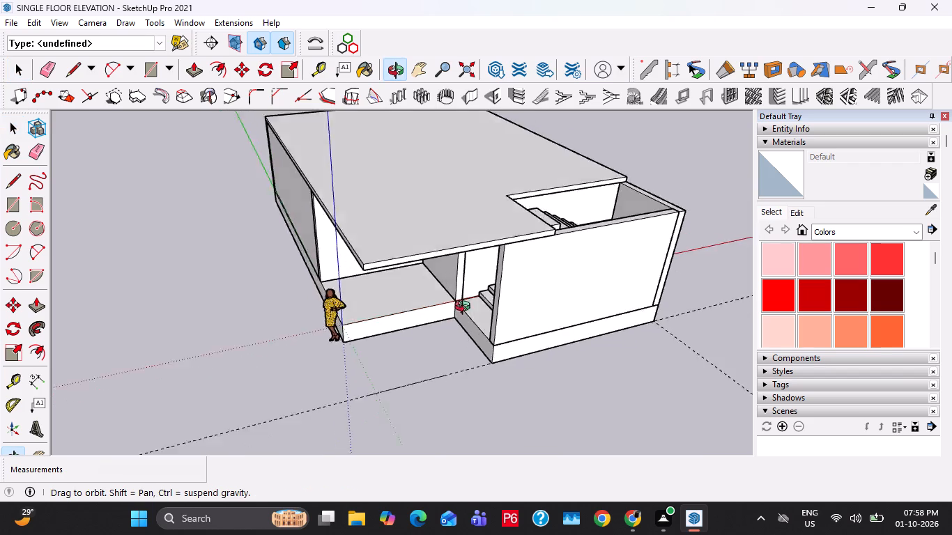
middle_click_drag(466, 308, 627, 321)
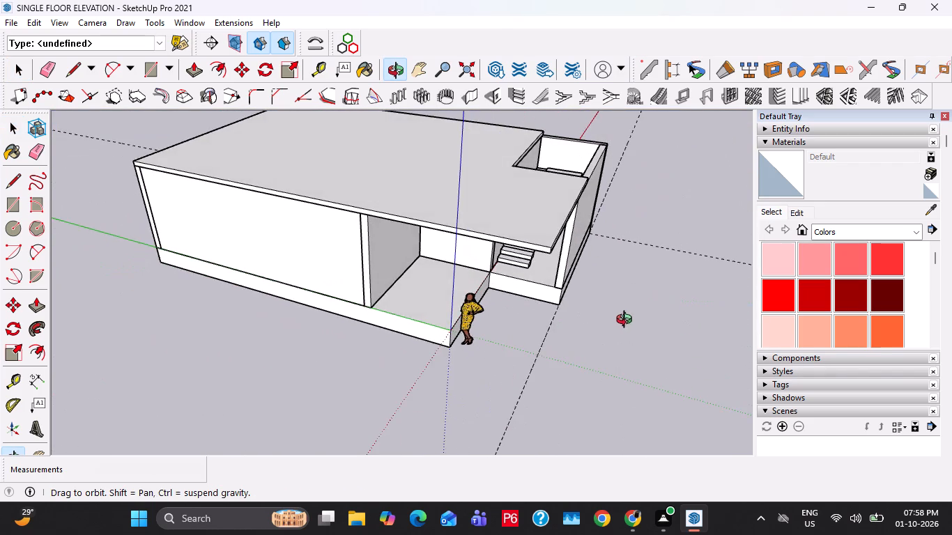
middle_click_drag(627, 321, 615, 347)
Switch to Calculator, multiply 1342 by 1800, and close Calculator.
left_click(148, 513)
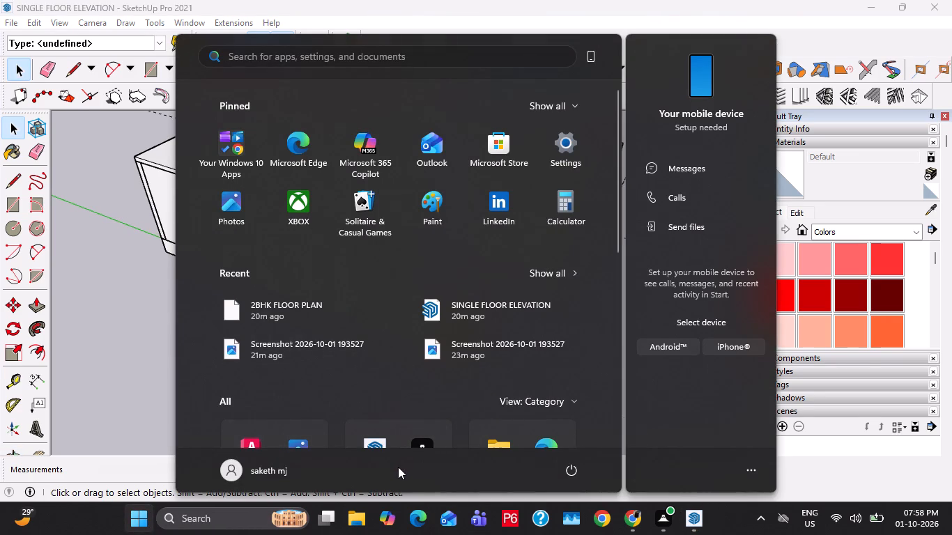
key("c")
key("a")
left_click(375, 169)
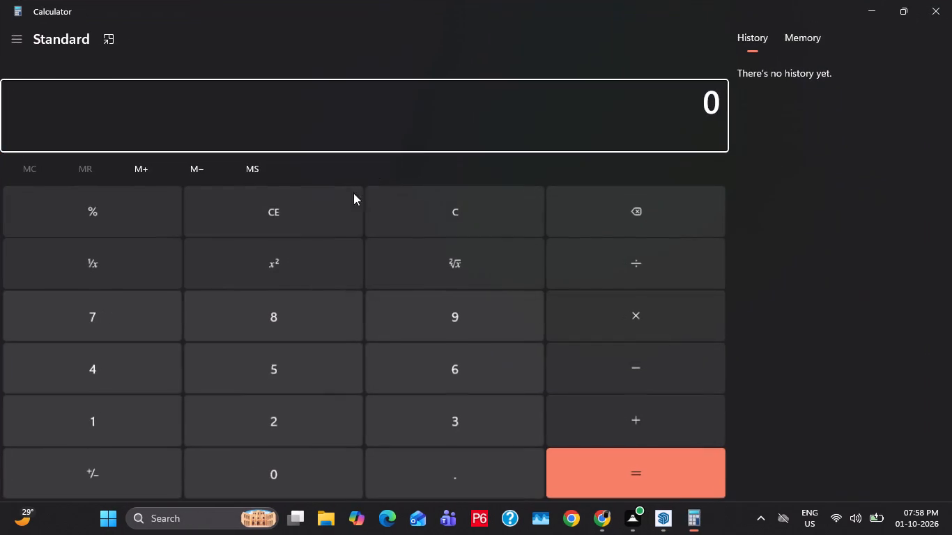
key("Escape")
key("Escape")
left_click(144, 428)
left_click(429, 417)
left_click(144, 372)
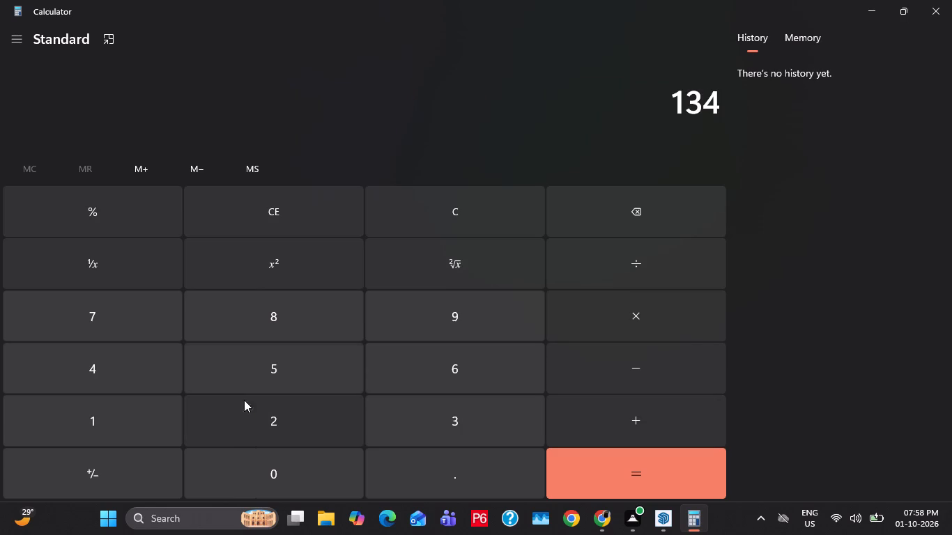
left_click(263, 414)
left_click(657, 330)
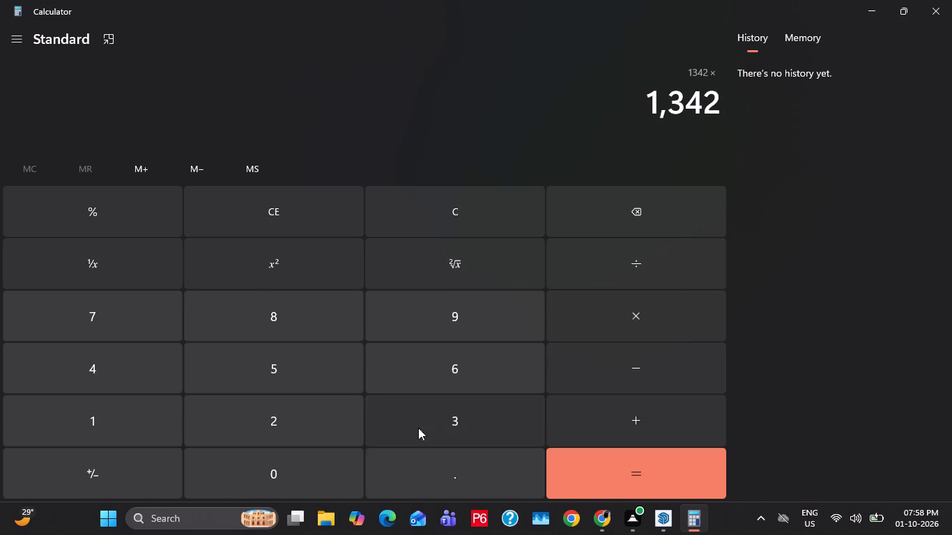
left_click(155, 424)
left_click(305, 315)
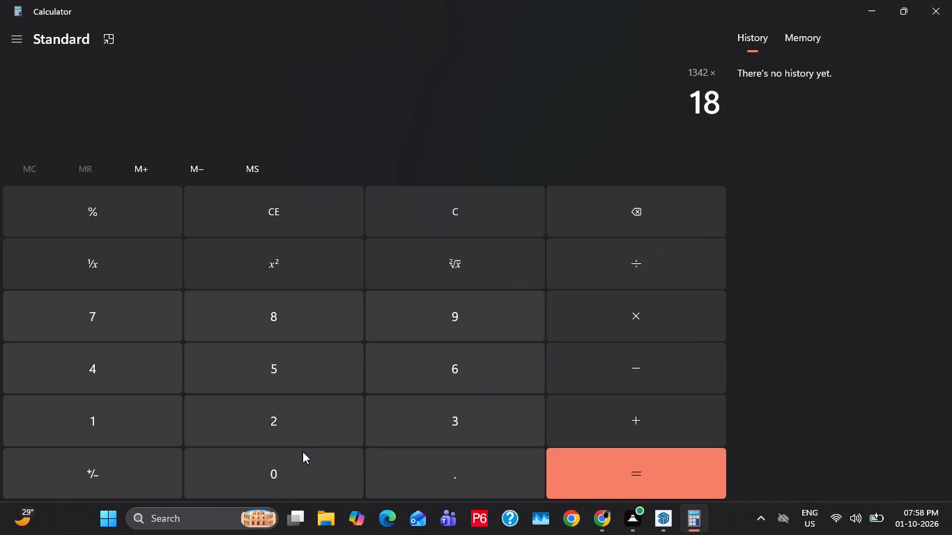
double_click(304, 462)
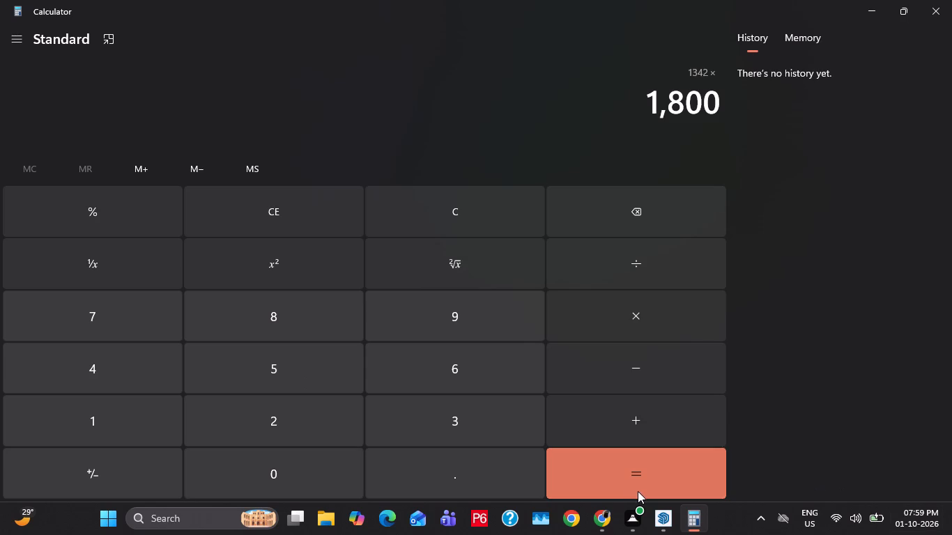
left_click(638, 491)
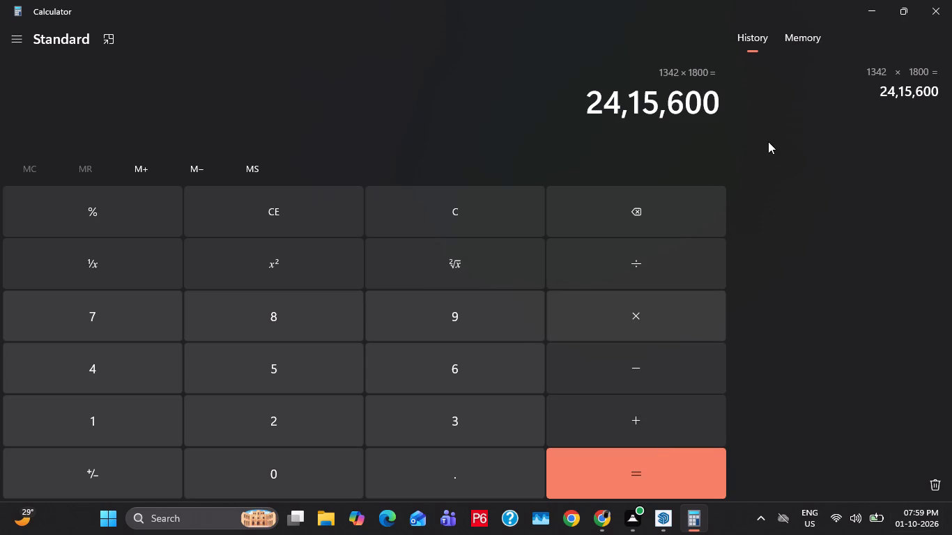
left_click(923, 6)
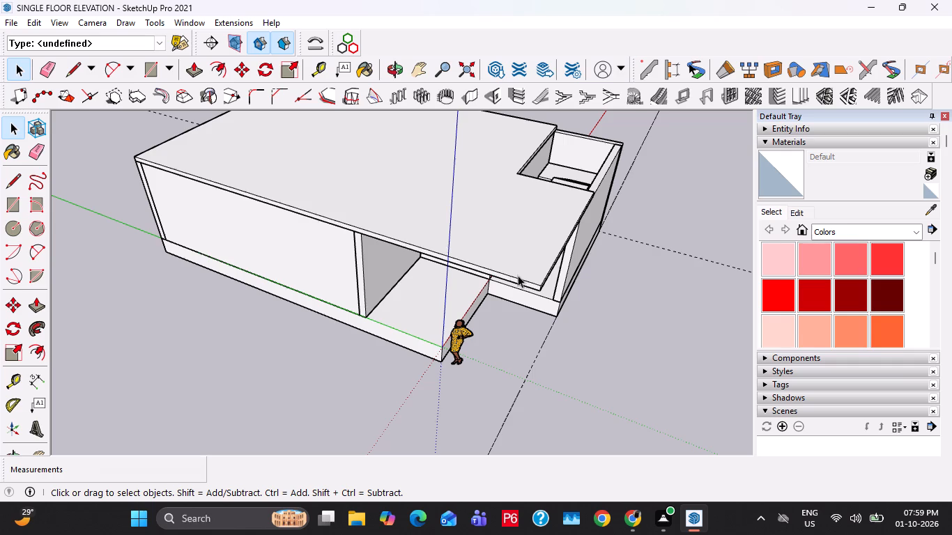
Examine the house from the front, sides and above, around the recessed porch base and the roof slab's stair opening.
scroll(535, 250, "down", 9)
middle_click_drag(470, 242, 243, 96)
scroll(339, 158, "up", 6)
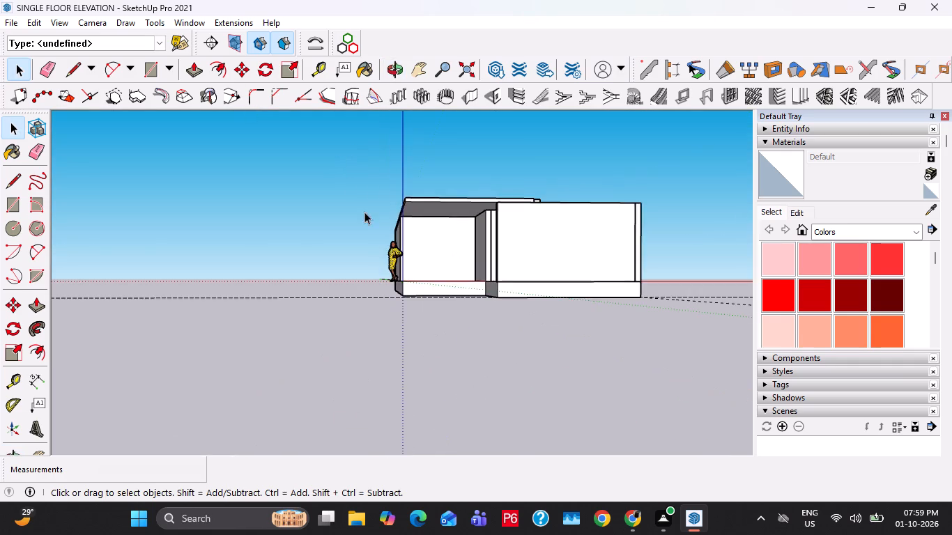
scroll(364, 212, "up", 1)
middle_click_drag(436, 240, 527, 360)
scroll(459, 286, "down", 4)
middle_click_drag(588, 341, 473, 332)
scroll(461, 287, "down", 3)
middle_click_drag(505, 293, 574, 272)
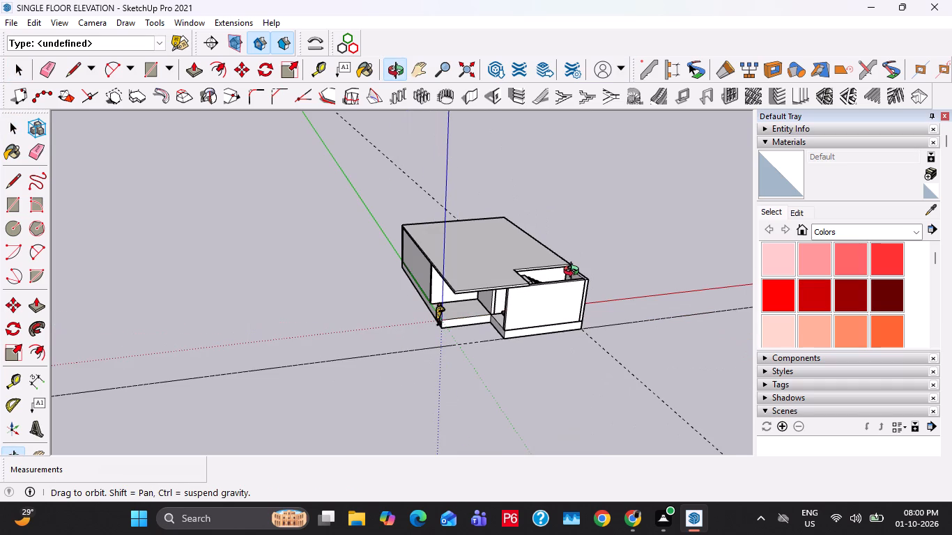
middle_click_drag(574, 272, 575, 273)
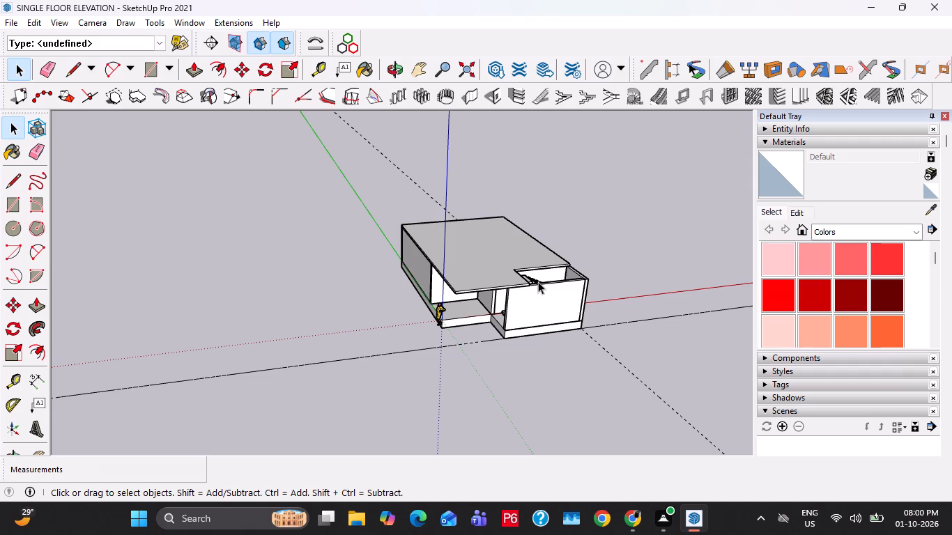
scroll(524, 286, "up", 14)
scroll(436, 305, "down", 12)
middle_click_drag(479, 311, 466, 284)
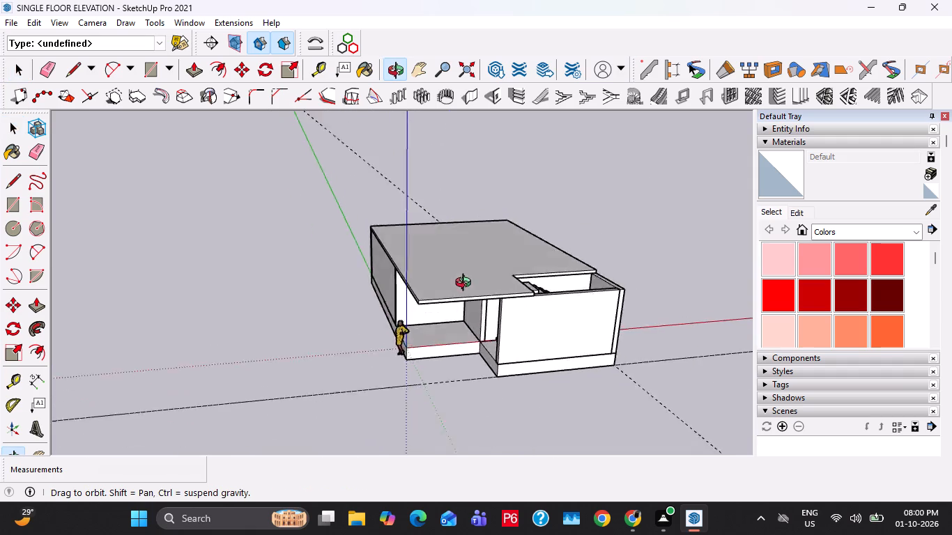
middle_click_drag(466, 284, 396, 331)
scroll(429, 339, "up", 5)
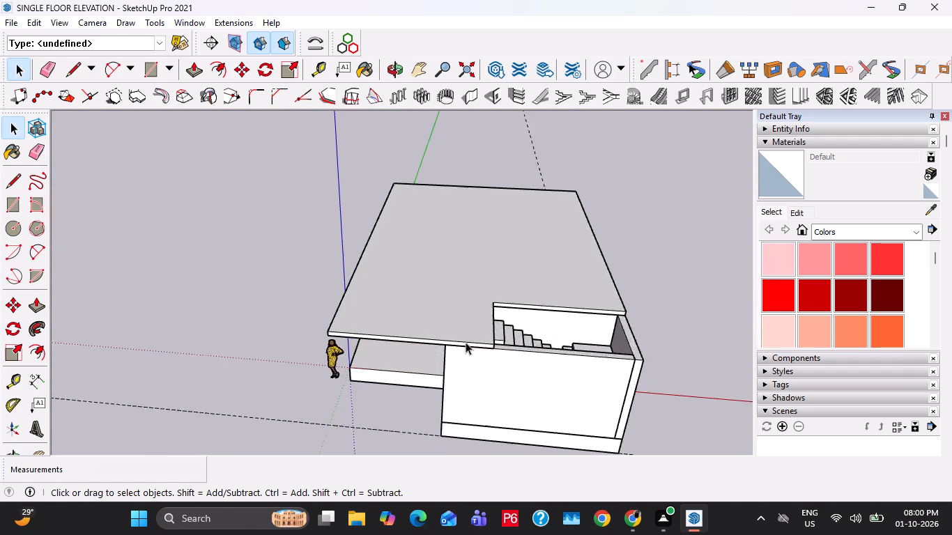
scroll(466, 342, "up", 2)
double_click(473, 334)
middle_click_drag(518, 340, 407, 304)
key("Escape")
key("Escape")
Place a construction guide on the roof slab along the stair opening's short edge beside the top steps.
middle_click_drag(393, 312, 409, 343)
scroll(408, 352, "up", 2)
middle_click_drag(418, 349, 430, 387)
scroll(464, 324, "down", 3)
scroll(459, 329, "up", 2)
key("t")
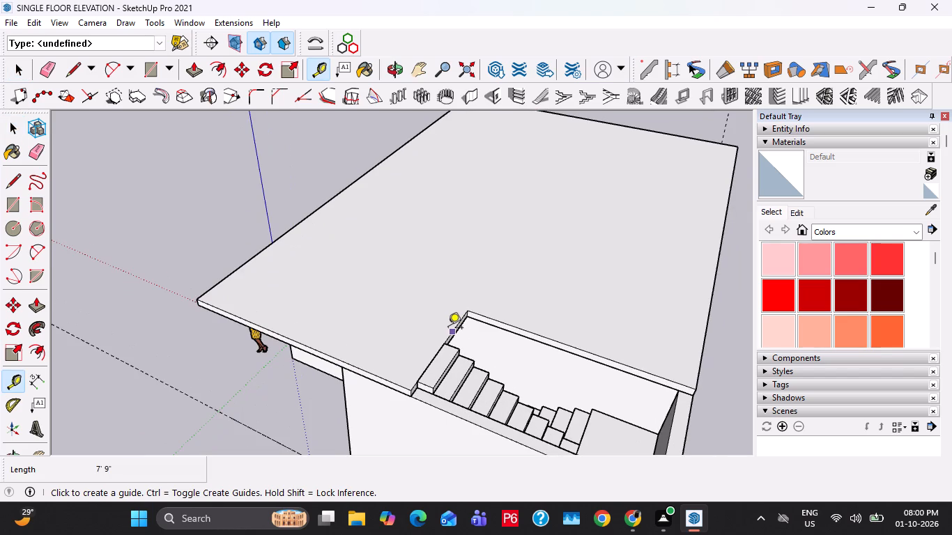
double_click(448, 329)
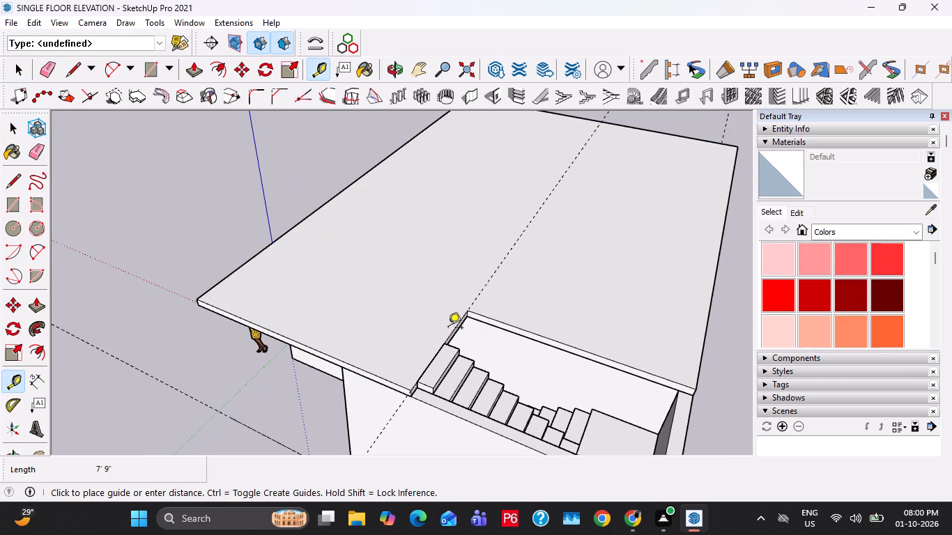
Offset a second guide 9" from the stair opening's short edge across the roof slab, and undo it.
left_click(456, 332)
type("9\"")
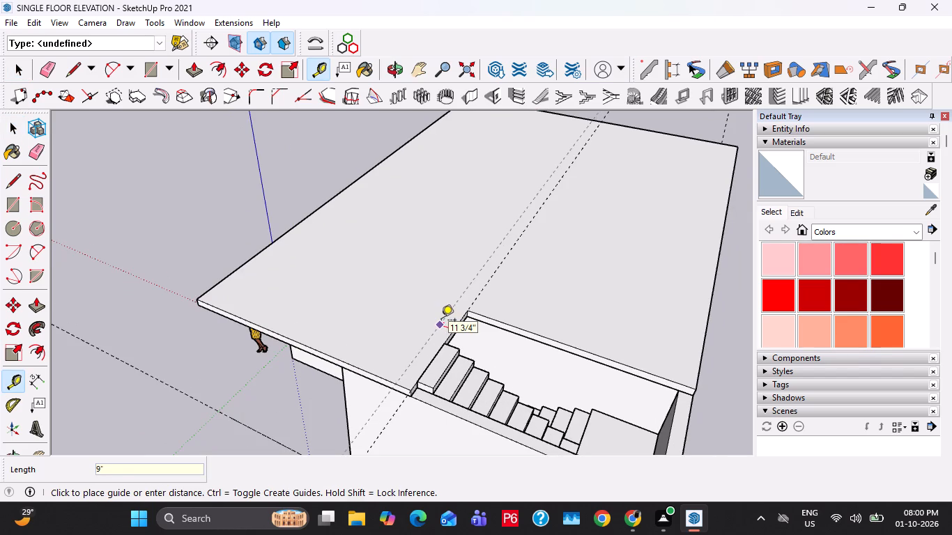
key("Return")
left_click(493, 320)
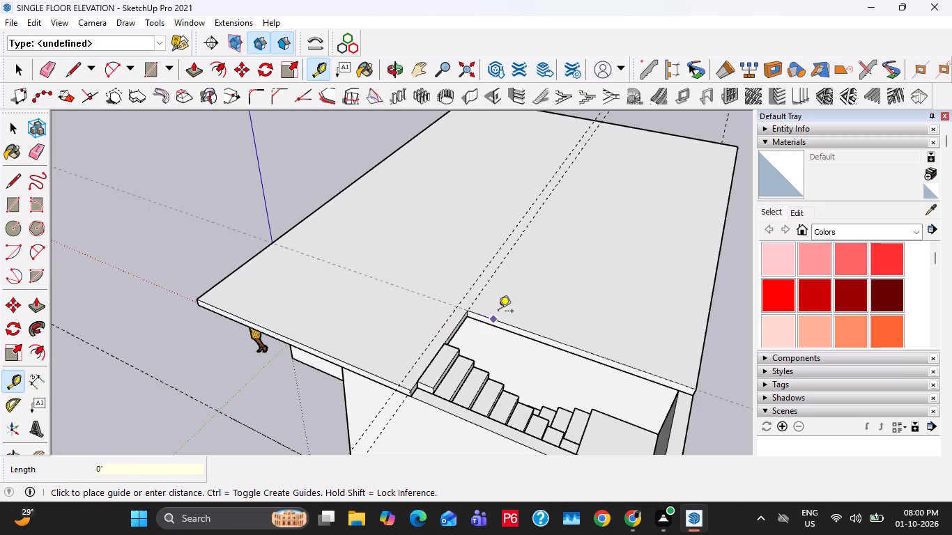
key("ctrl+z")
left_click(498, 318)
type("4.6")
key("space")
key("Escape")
Measure the distance from the porch floor's recessed front edge to the end of the staircase side wall.
middle_click_drag(307, 354, 506, 302)
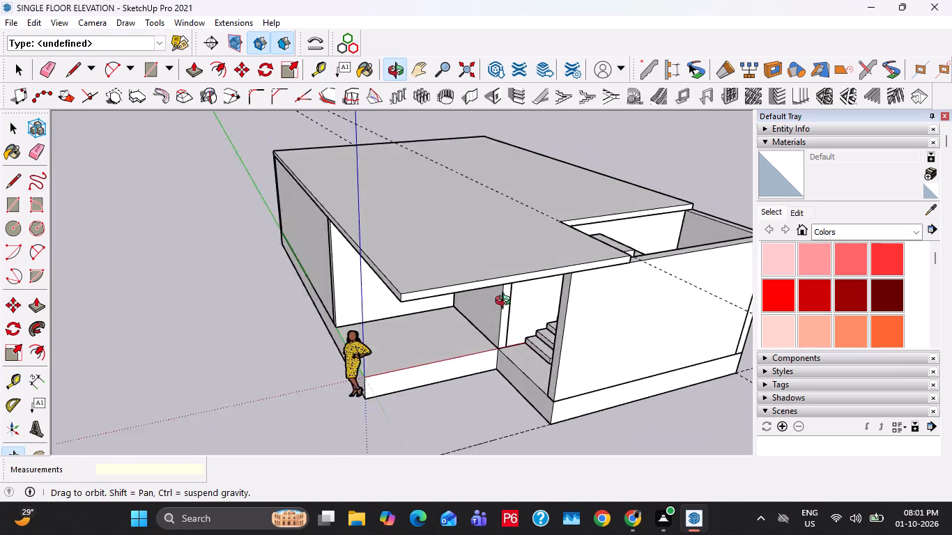
middle_click_drag(506, 302, 519, 297)
key("space")
key("Escape")
middle_click_drag(433, 359, 521, 359)
key("t")
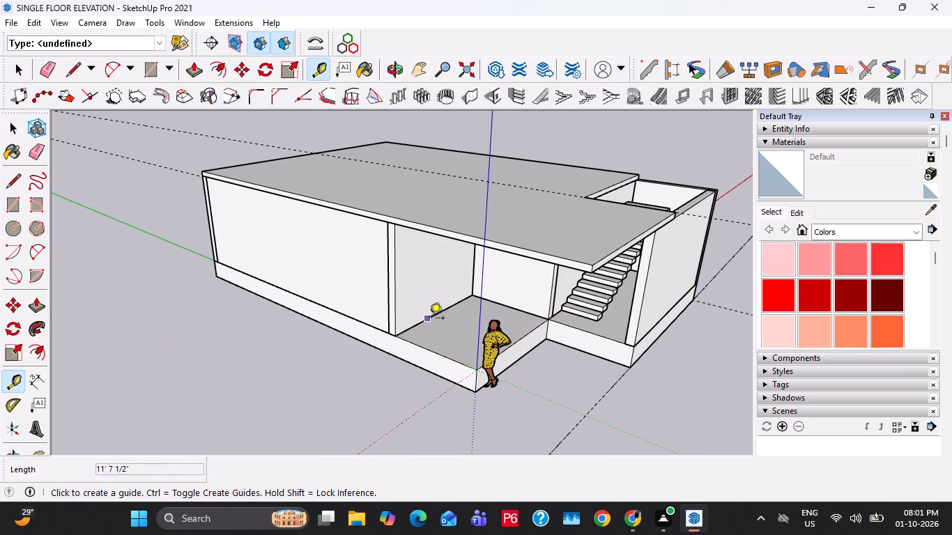
scroll(535, 322, "up", 2)
left_click(527, 332)
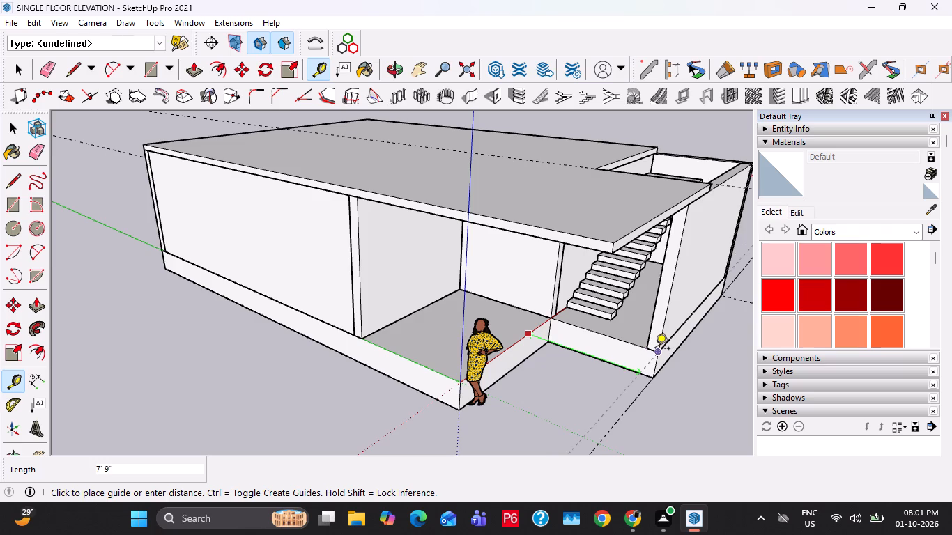
scroll(316, 333, "down", 6)
scroll(431, 320, "up", 4)
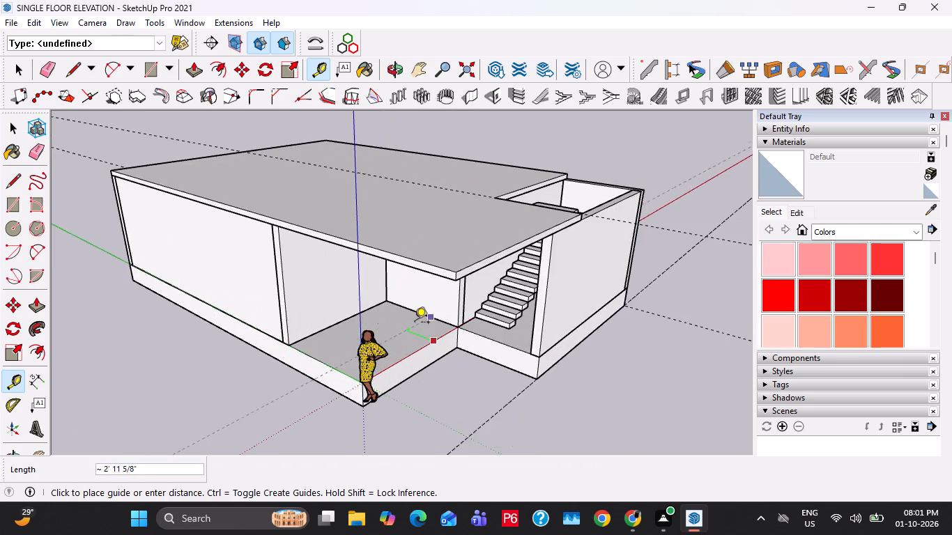
middle_click_drag(378, 325, 522, 336)
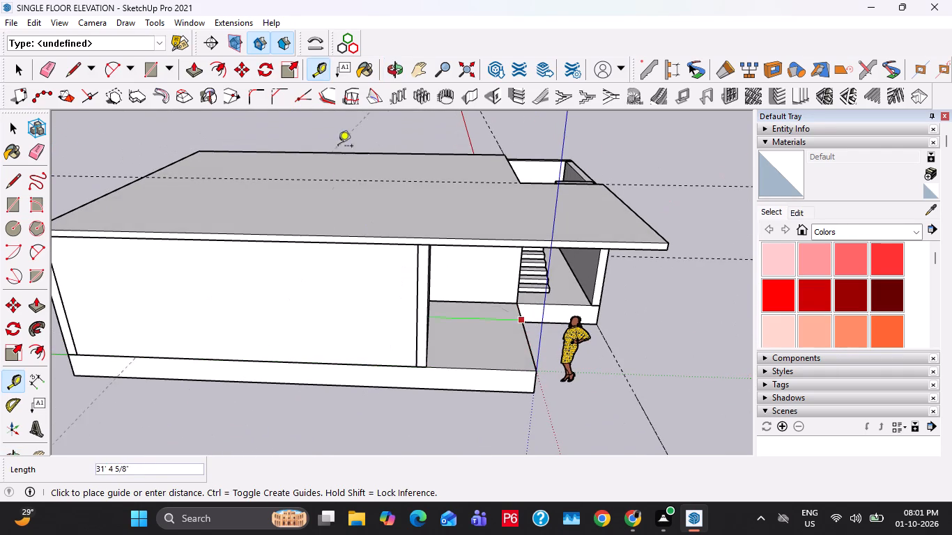
key("space")
Hide the roof slab.
right_click(360, 203)
left_click(391, 244)
Pull the base's recessed porch face out 7' and a further 9" to the staircase side wall's outer face, and close the group.
middle_click_drag(376, 226, 373, 374)
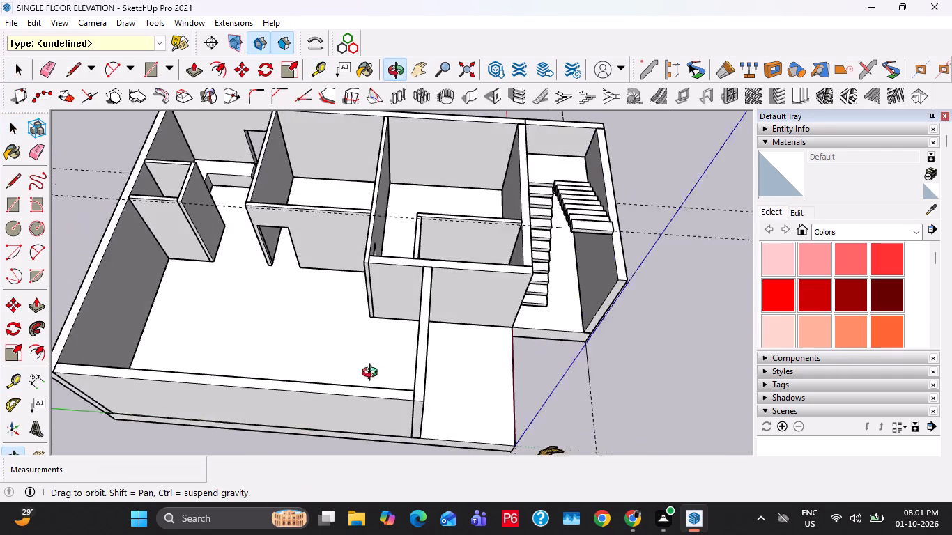
middle_click_drag(373, 374, 373, 375)
scroll(354, 321, "down", 3)
middle_click_drag(215, 312, 381, 336)
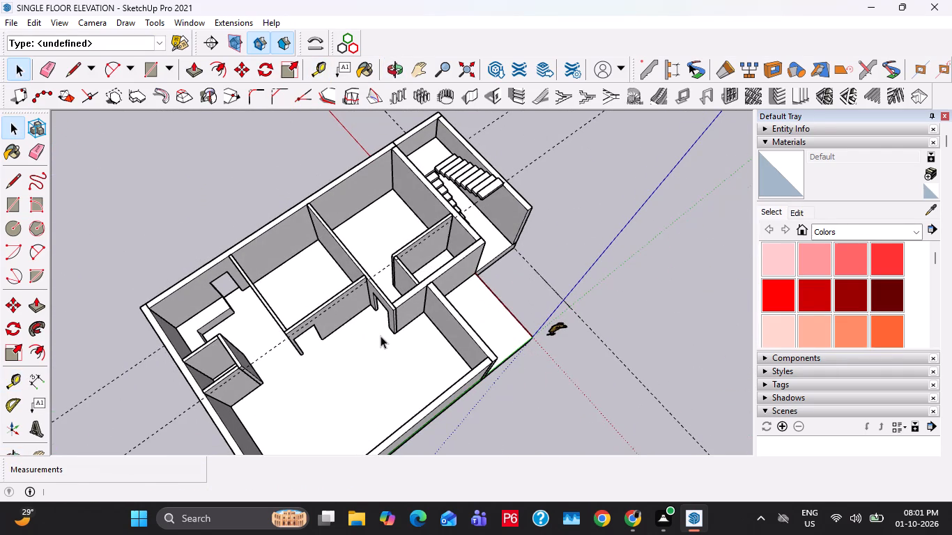
middle_click_drag(369, 320, 275, 292)
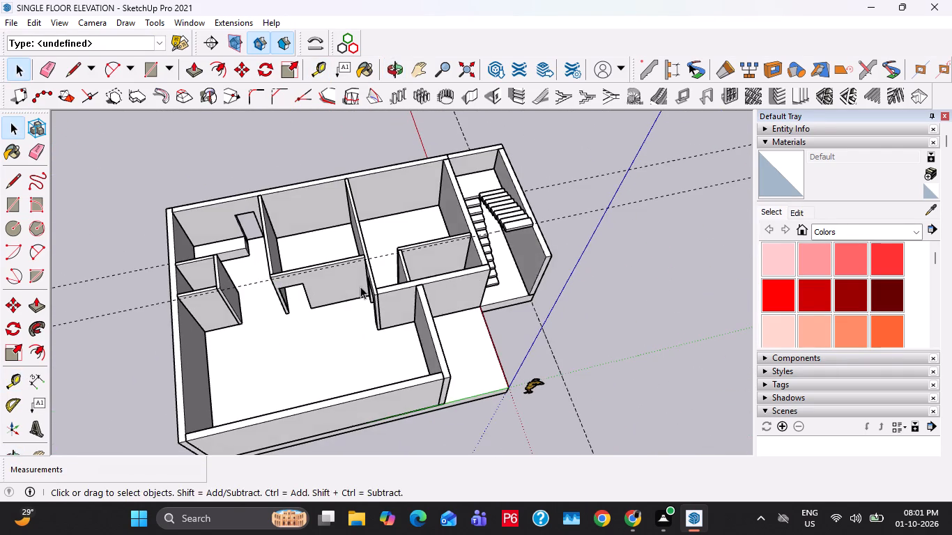
middle_click_drag(415, 302, 213, 238)
scroll(388, 303, "up", 1)
scroll(396, 385, "up", 3)
double_click(398, 382)
left_click(443, 397)
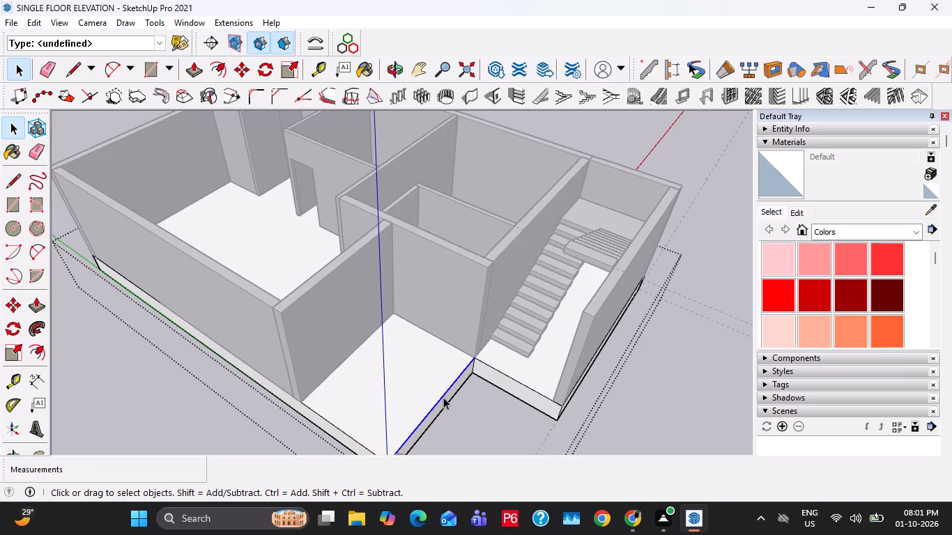
key("p")
left_click(447, 399)
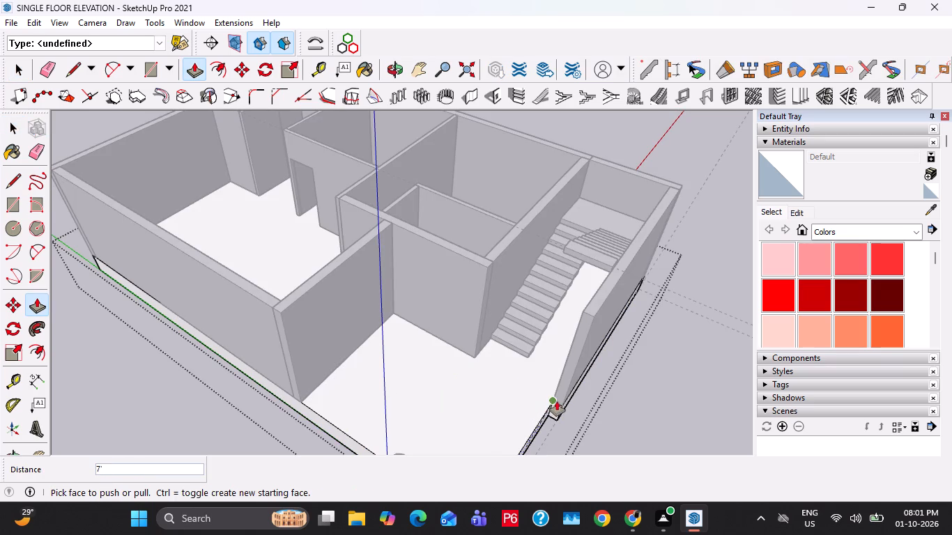
left_click(557, 401)
scroll(558, 407, "up", 2)
middle_click_drag(537, 410, 511, 378)
left_click(525, 409)
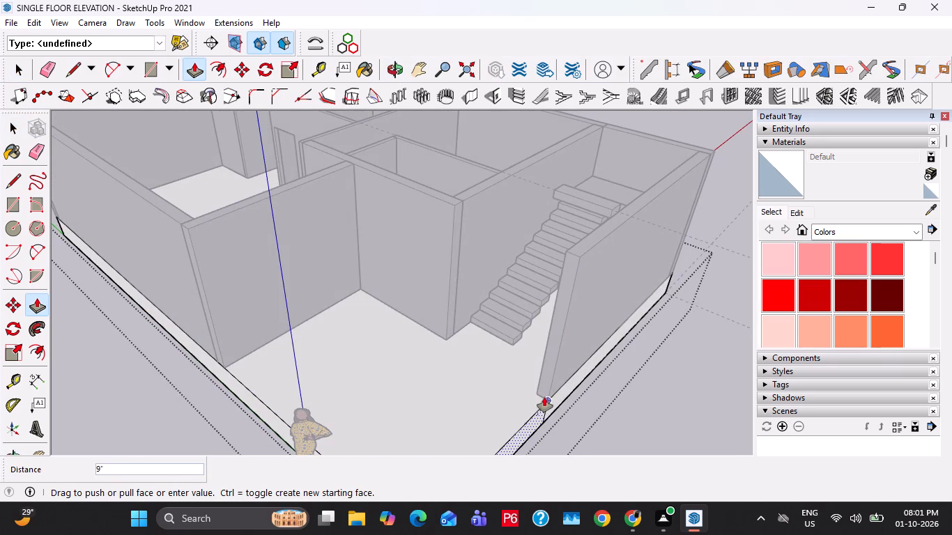
left_click(544, 397)
key("space")
scroll(518, 360, "down", 3)
key("space")
key("Escape")
Push the staircase side wall's front end face back in line with the topmost step's edge, and close the group.
middle_click_drag(524, 373, 497, 378)
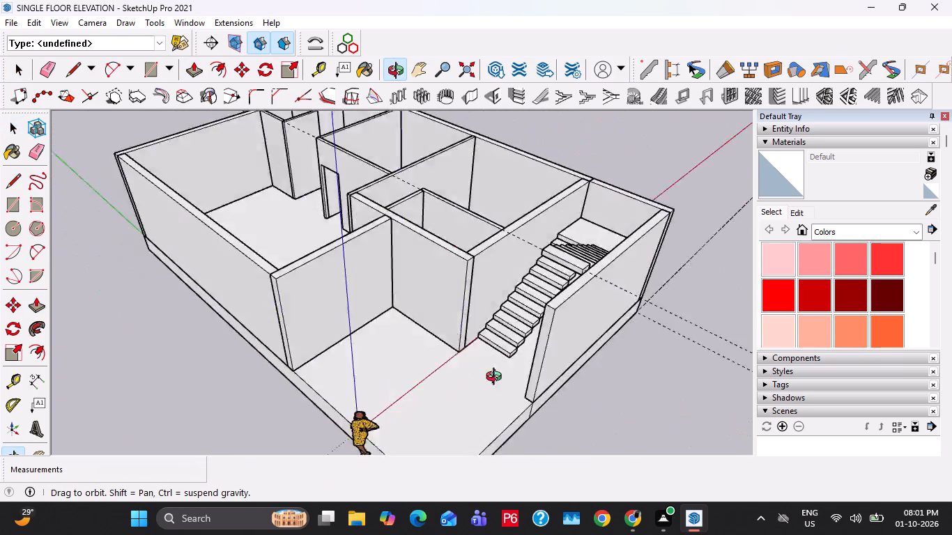
middle_click_drag(497, 378, 401, 300)
middle_click_drag(528, 297, 491, 337)
middle_click_drag(427, 334, 516, 371)
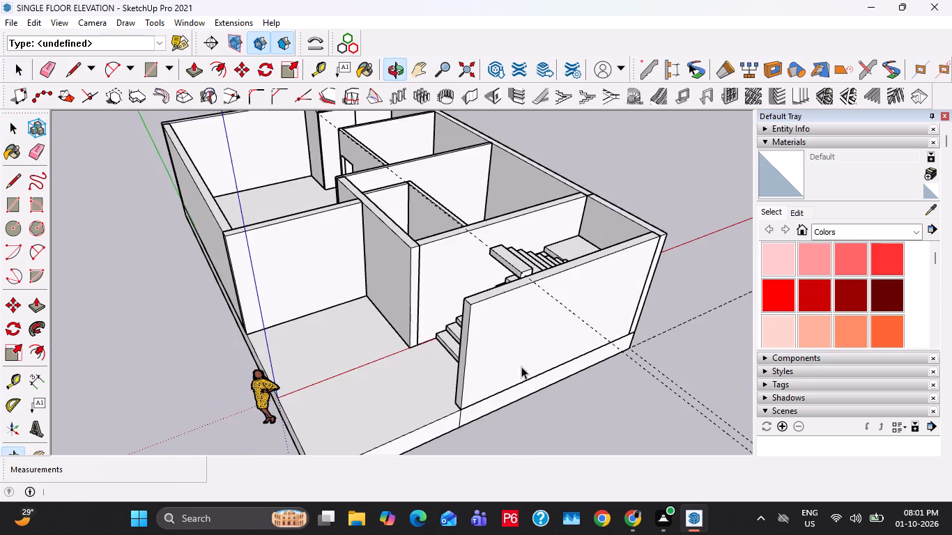
double_click(502, 347)
left_click(463, 327)
key("p")
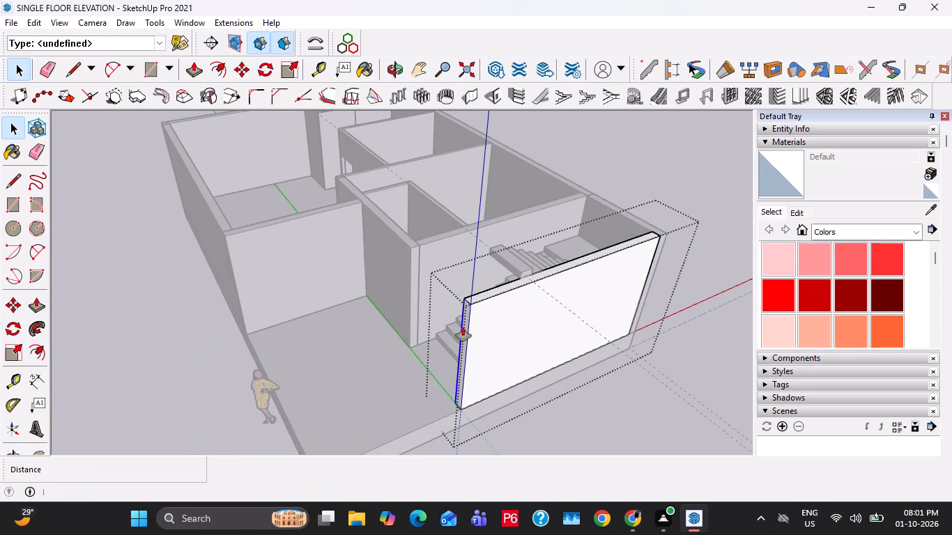
left_click(463, 327)
left_click(517, 269)
middle_click_drag(530, 375, 407, 260)
key("space")
key("Escape")
Erase the leftover vertical seam line on the base's outer face near the staircase side wall, and close the group.
middle_click_drag(458, 212, 516, 334)
scroll(508, 327, "down", 2, "shift")
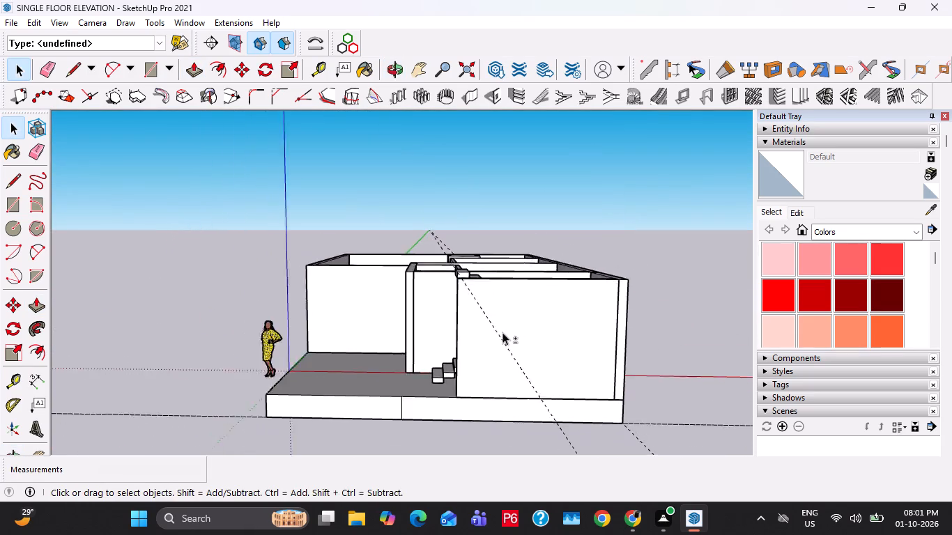
scroll(502, 332, "down", 1, "shift")
middle_click_drag(451, 367, 445, 317, "shift")
scroll(445, 318, "up", 10)
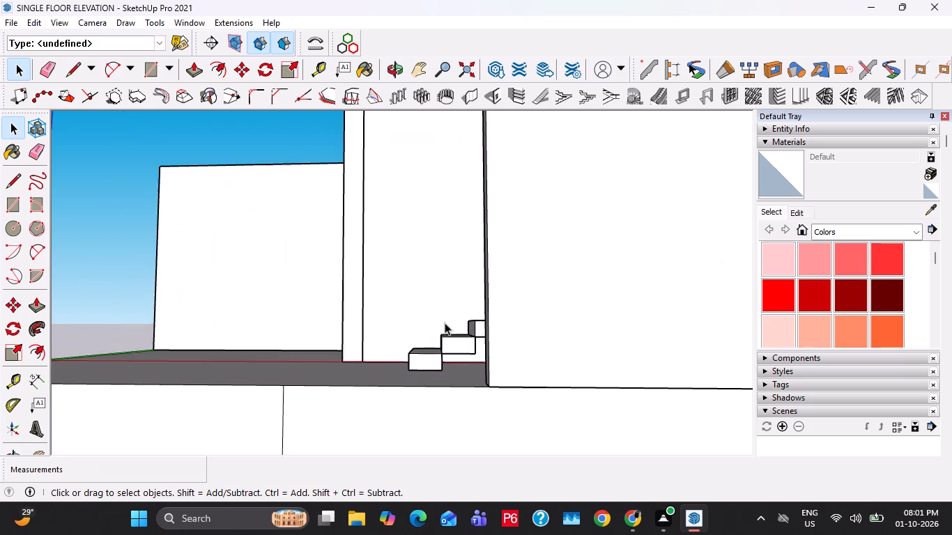
scroll(445, 323, "down", 11)
middle_click_drag(458, 341, 498, 410, "shift")
scroll(466, 439, "up", 9)
middle_click(439, 426)
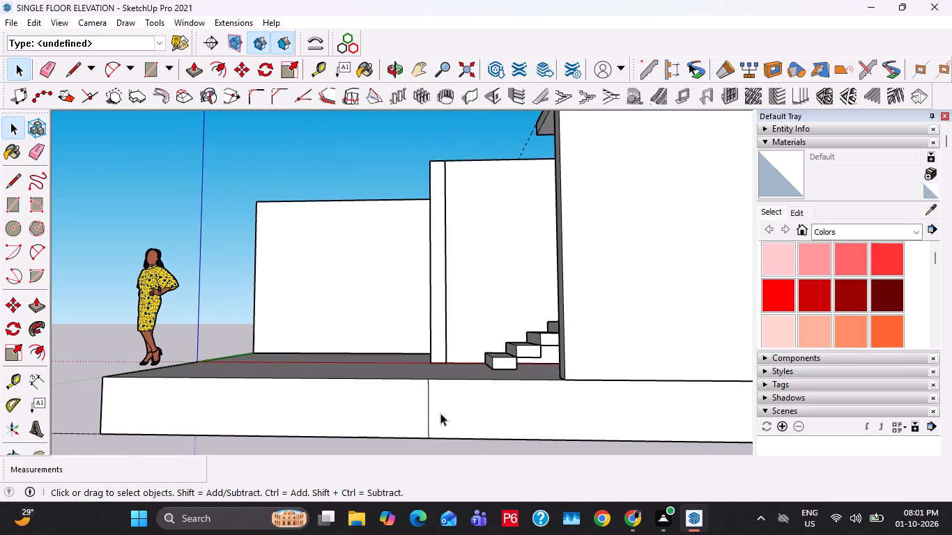
double_click(440, 413)
key("e")
left_click_drag(440, 410, 415, 419)
scroll(429, 403, "down", 5)
key("space")
key("Escape")
key("space")
key("space")
key("Escape")
Unhide the roof slab.
middle_click_drag(444, 361, 469, 447)
scroll(473, 419, "down", 5)
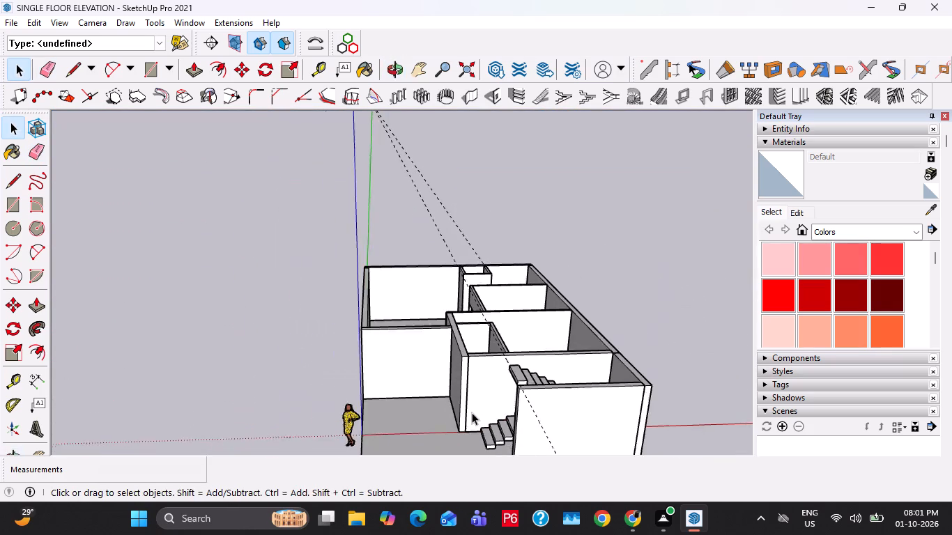
middle_click_drag(458, 366, 479, 426)
scroll(473, 351, "down", 3)
middle_click_drag(466, 352, 583, 272)
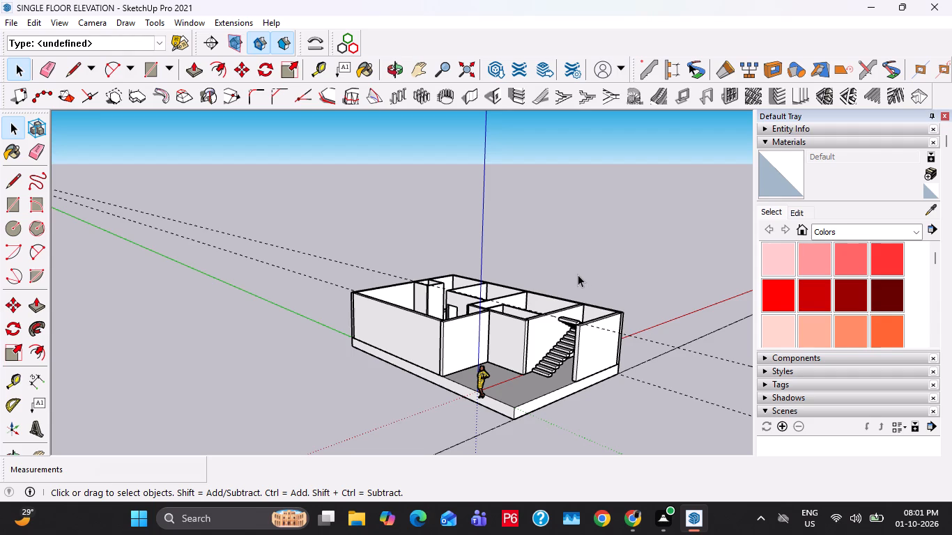
middle_click_drag(576, 300, 524, 323)
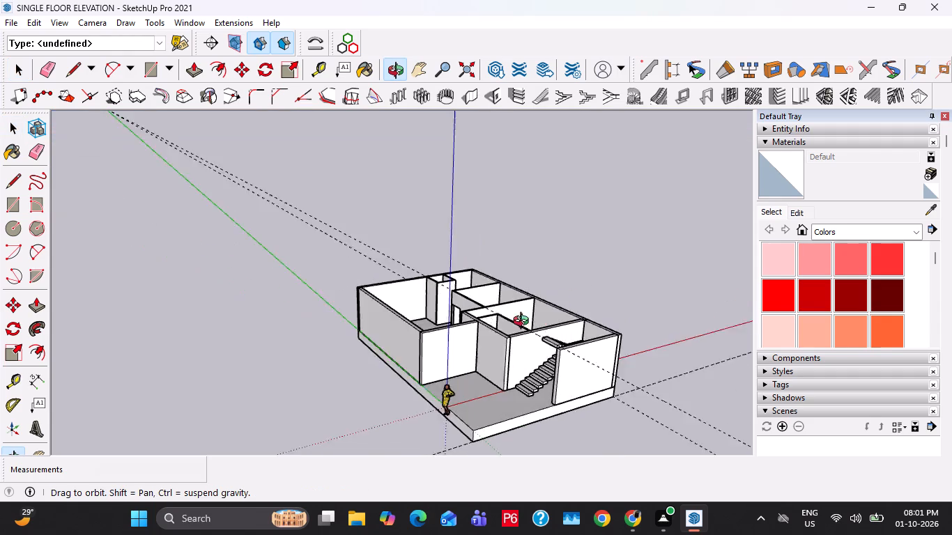
middle_click_drag(524, 323, 470, 284)
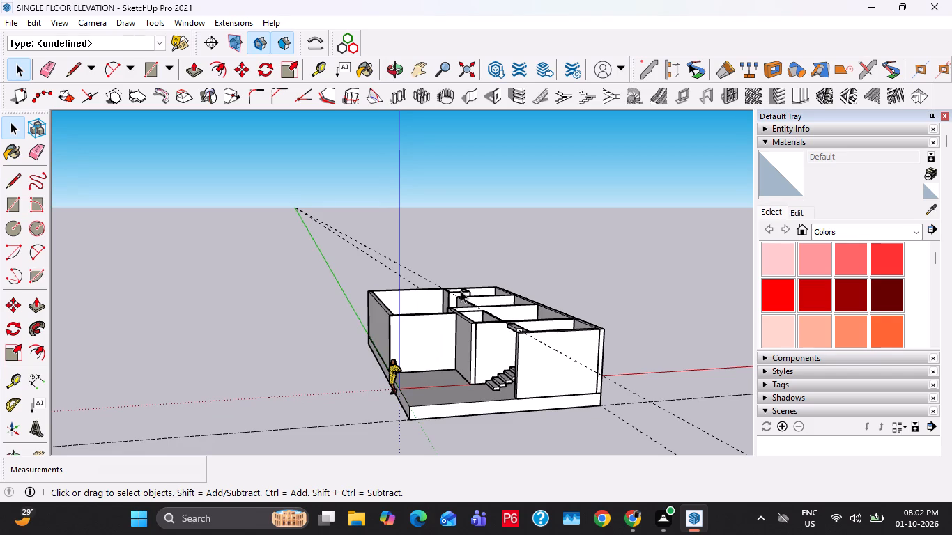
scroll(415, 342, "up", 7)
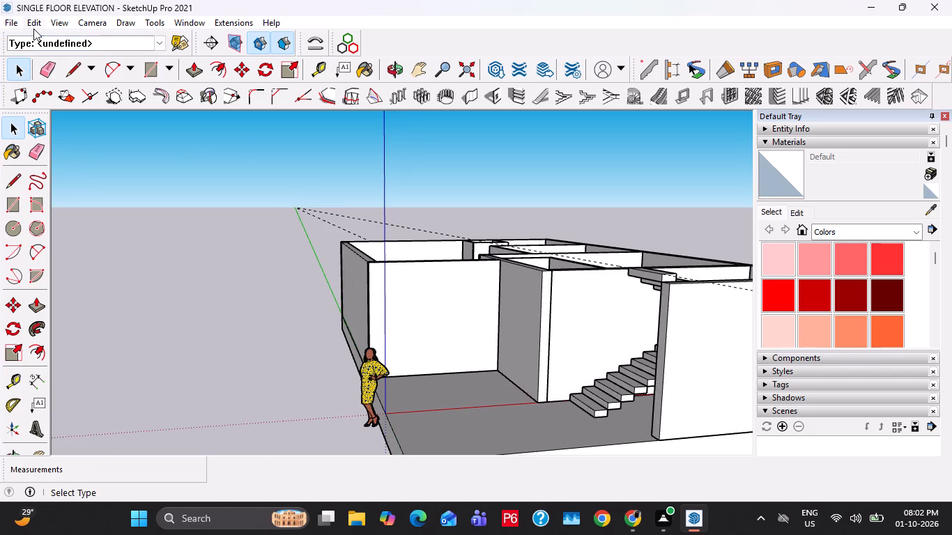
left_click(33, 29)
left_click(68, 238)
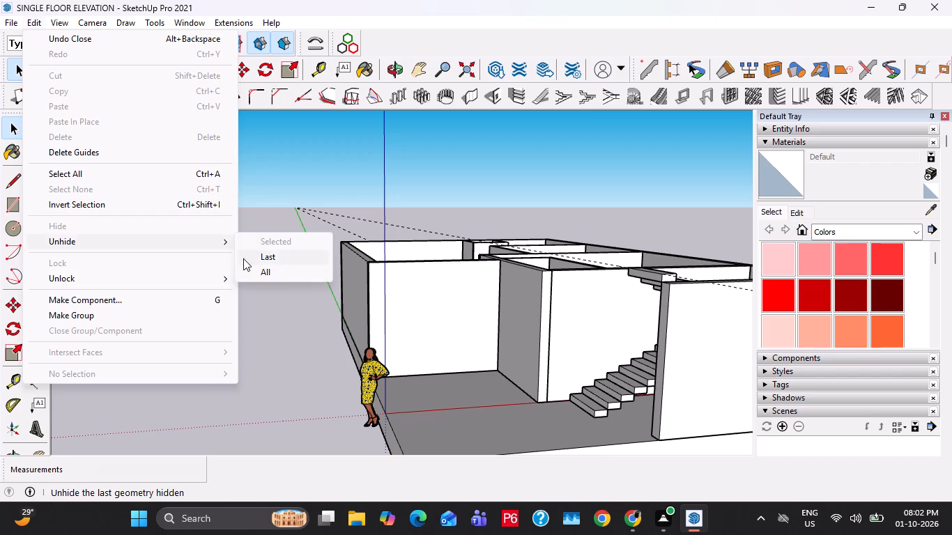
left_click(243, 258)
Delete all guides from the model.
scroll(246, 238, "down", 5)
middle_click_drag(535, 367, 530, 421)
left_click(26, 23)
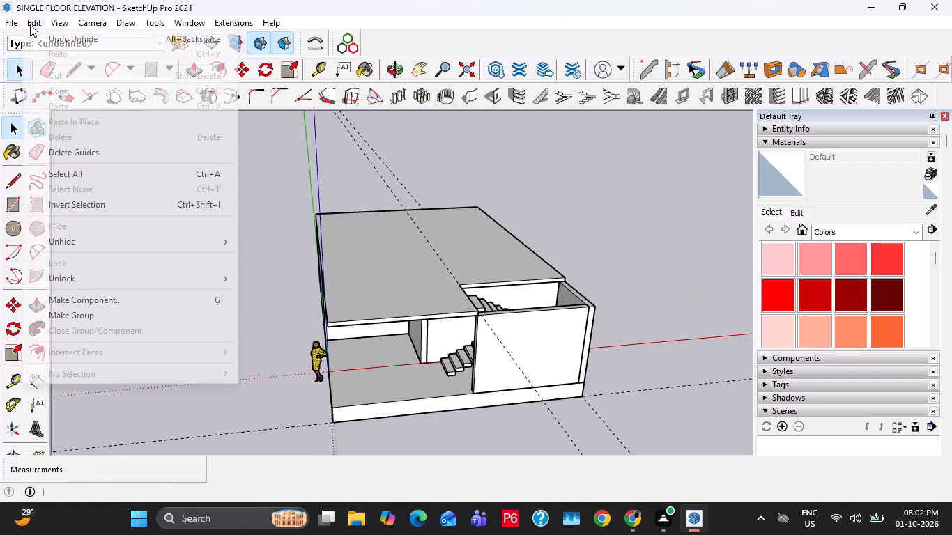
left_click(98, 155)
Place a vertical guide on the porch-facing wall, parallel to its outer vertical edge, and close the wall group.
middle_click_drag(378, 339, 599, 291)
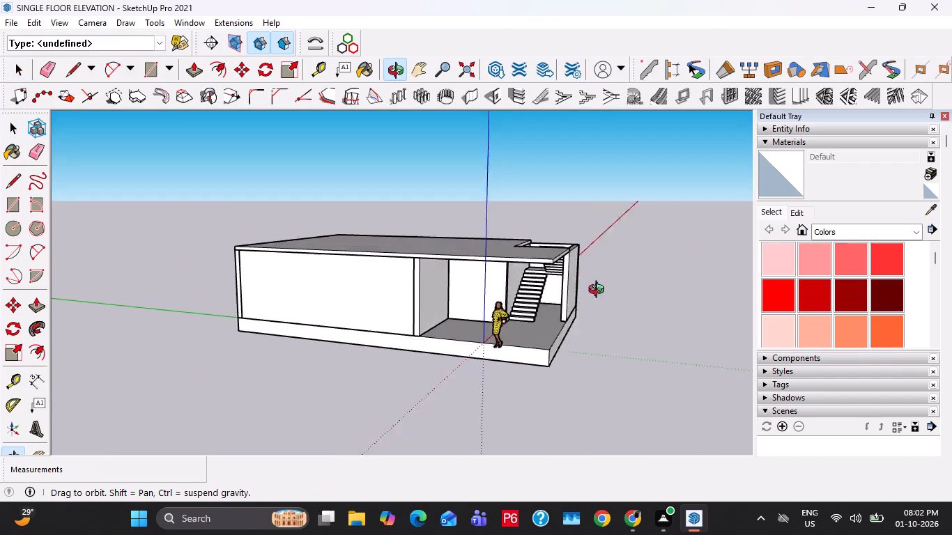
middle_click_drag(599, 291, 613, 321)
scroll(520, 344, "up", 7)
middle_click_drag(424, 313, 346, 297)
double_click(311, 267)
left_click(305, 267)
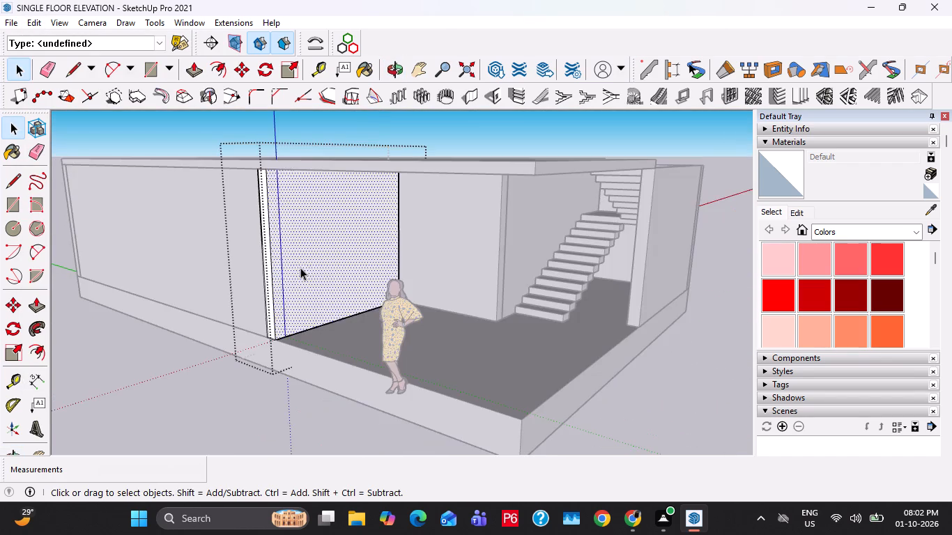
scroll(296, 270, "up", 3)
key("t")
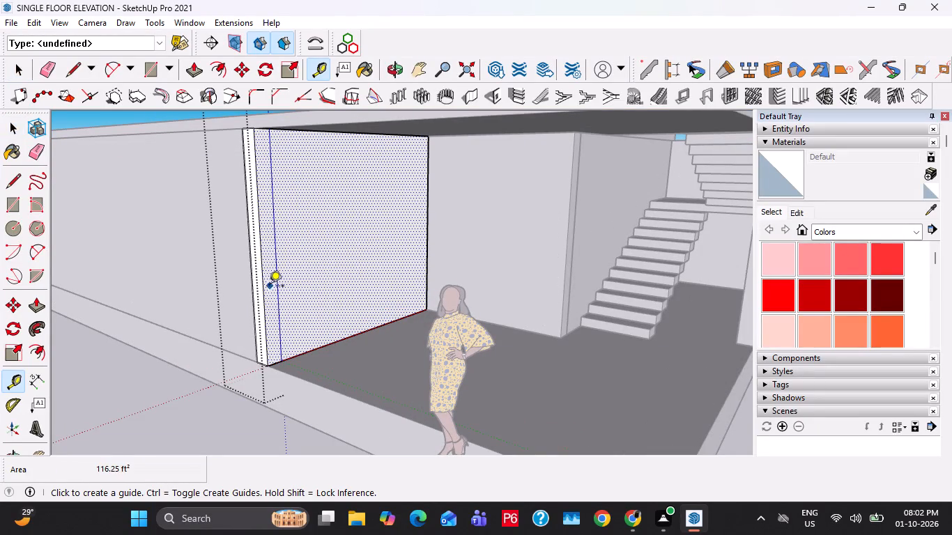
left_click(266, 289)
left_click(305, 272)
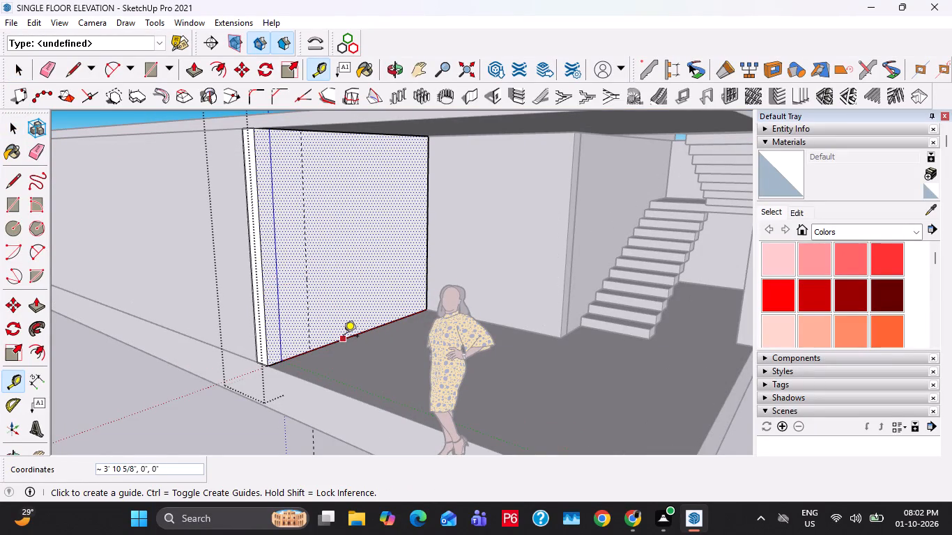
left_click(344, 336)
scroll(330, 274, "down", 5)
key("space")
middle_click_drag(300, 239, 349, 338)
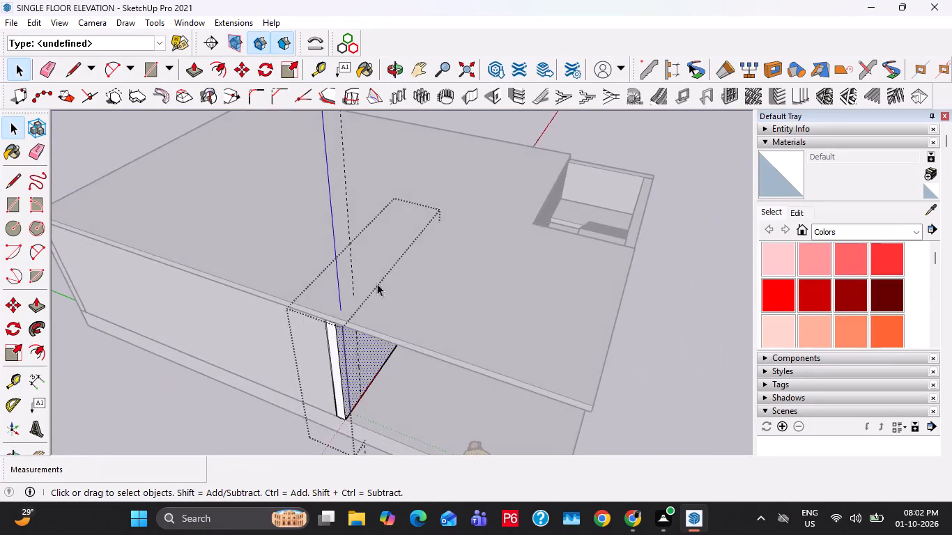
key("Escape")
key("Escape")
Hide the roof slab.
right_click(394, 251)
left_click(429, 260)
Examine the interior rooms, partition walls and openings from above and from several sides.
middle_click_drag(366, 282, 445, 374)
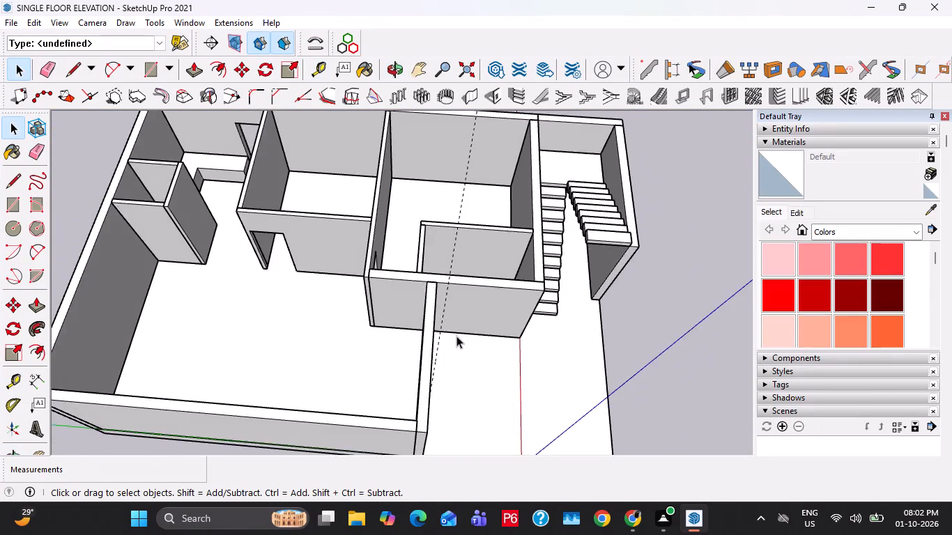
scroll(453, 325, "down", 3)
middle_click_drag(471, 336, 291, 301)
scroll(303, 277, "down", 2)
scroll(324, 344, "up", 3)
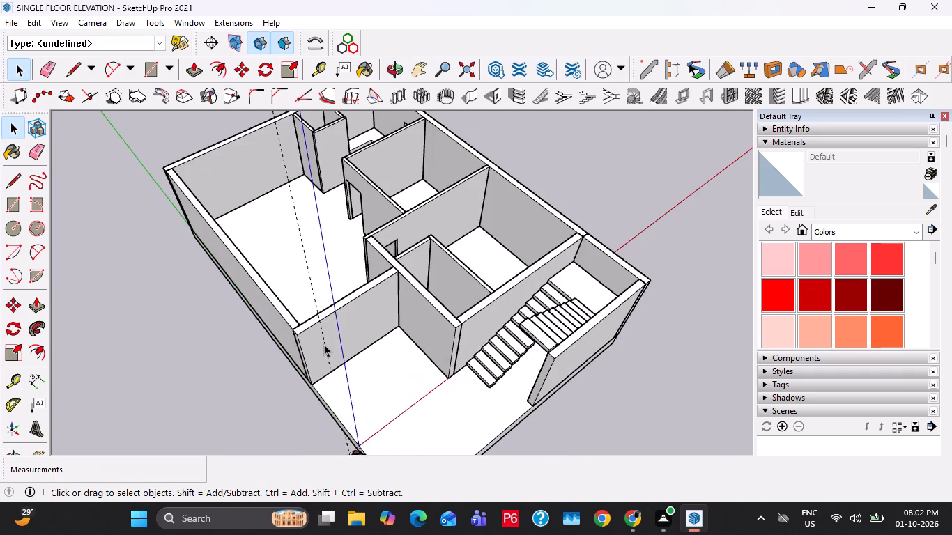
middle_click_drag(268, 251, 667, 332)
scroll(383, 331, "up", 4)
middle_click_drag(413, 366, 392, 331)
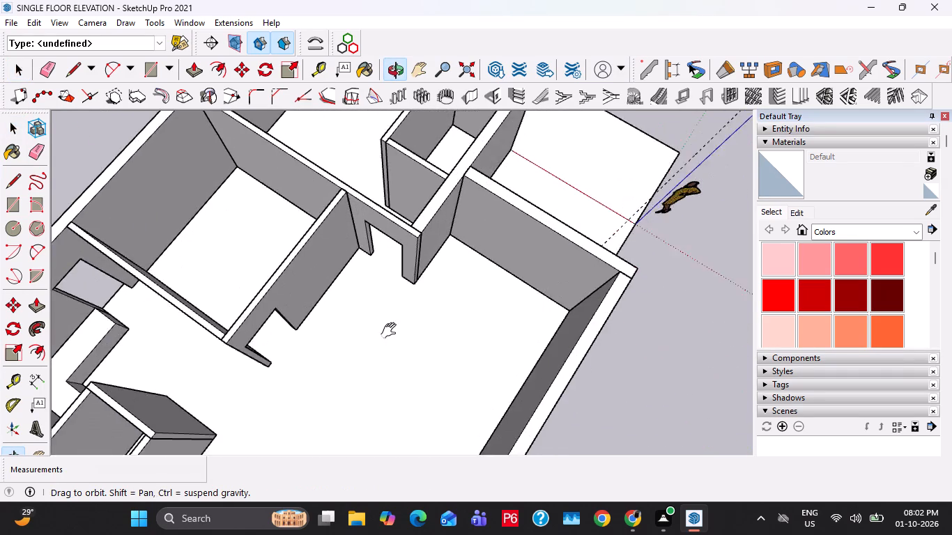
middle_click_drag(392, 331, 526, 207)
scroll(381, 247, "down", 2)
middle_click_drag(386, 279, 399, 309)
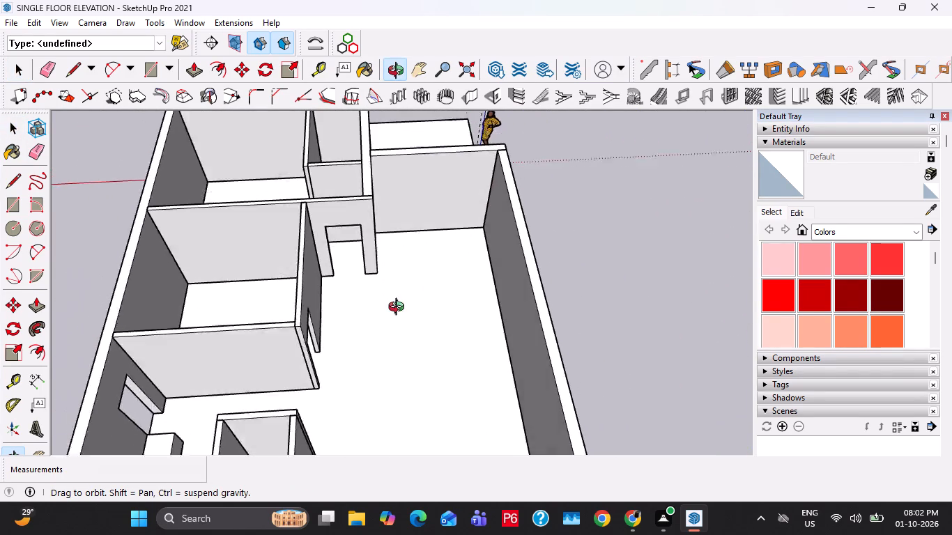
middle_click_drag(399, 309, 597, 350)
middle_click_drag(524, 308, 596, 280)
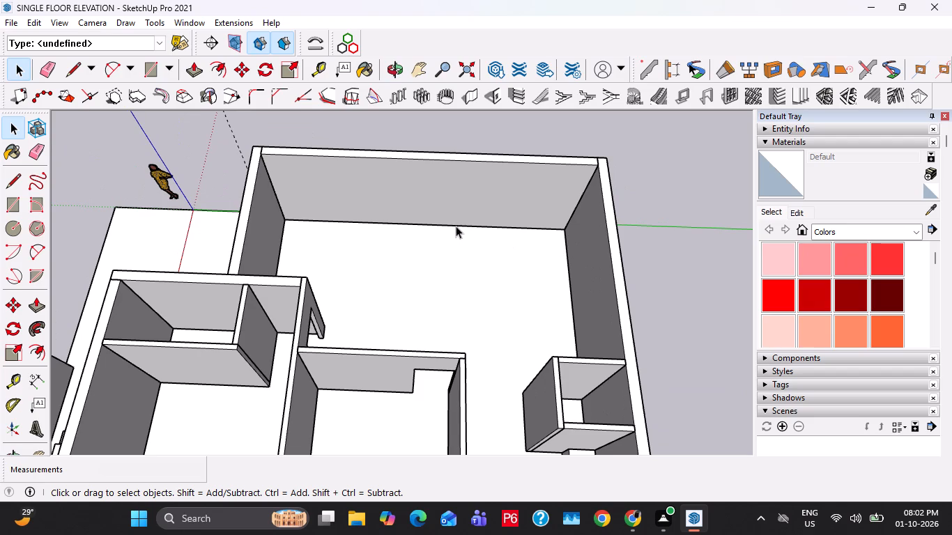
scroll(343, 304, "up", 1)
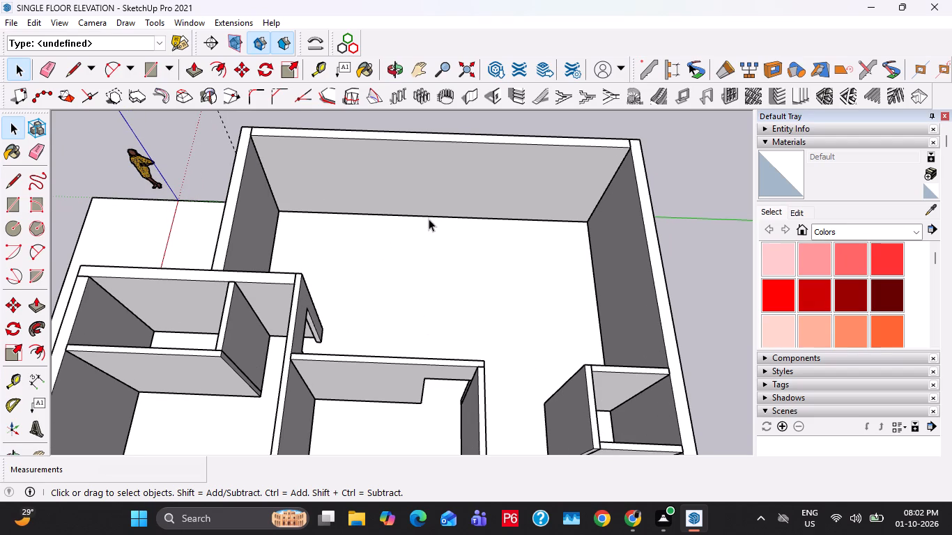
middle_click_drag(580, 347, 678, 382)
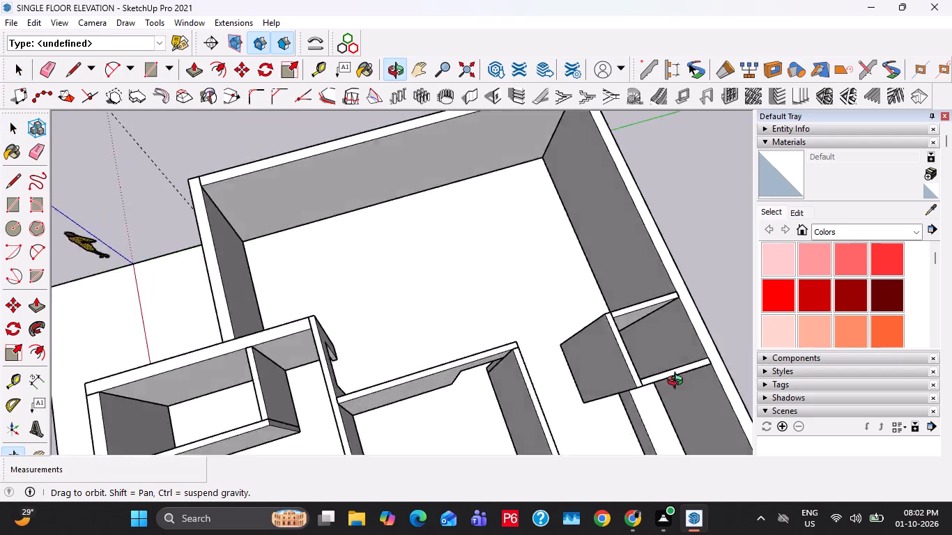
middle_click_drag(678, 382, 700, 377)
middle_click_drag(536, 222, 640, 311, "shift")
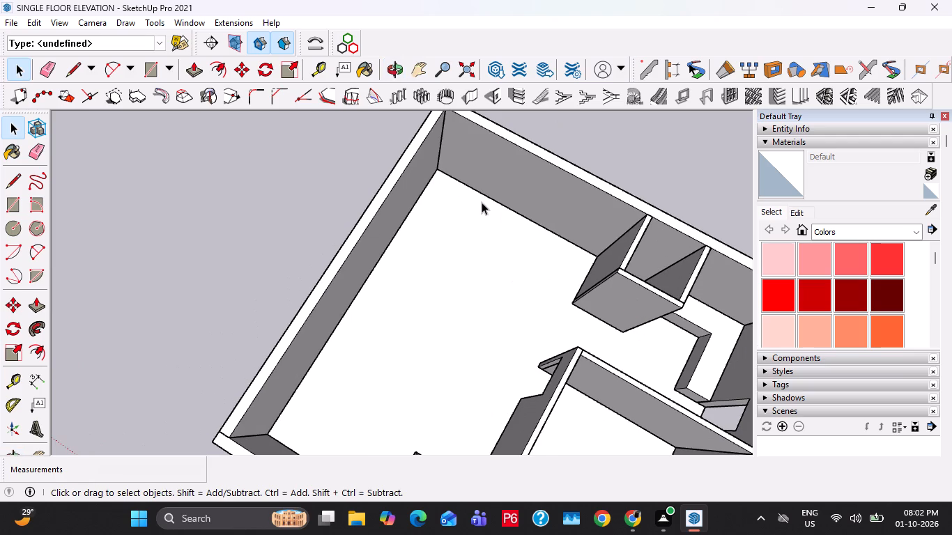
scroll(480, 199, "up", 1)
middle_click_drag(437, 209, 346, 285, "shift")
scroll(360, 278, "down", 17)
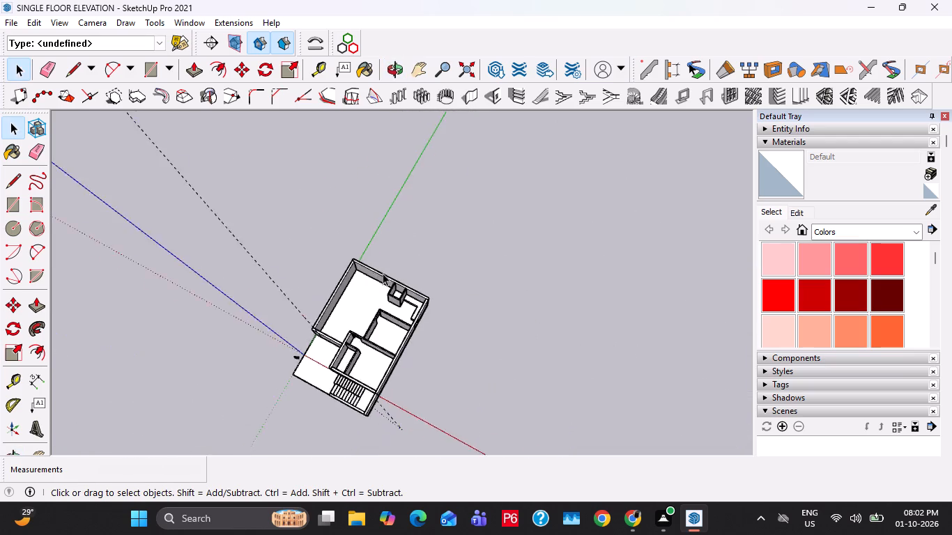
scroll(383, 273, "down", 2)
scroll(400, 355, "up", 12)
middle_click_drag(306, 334, 431, 235)
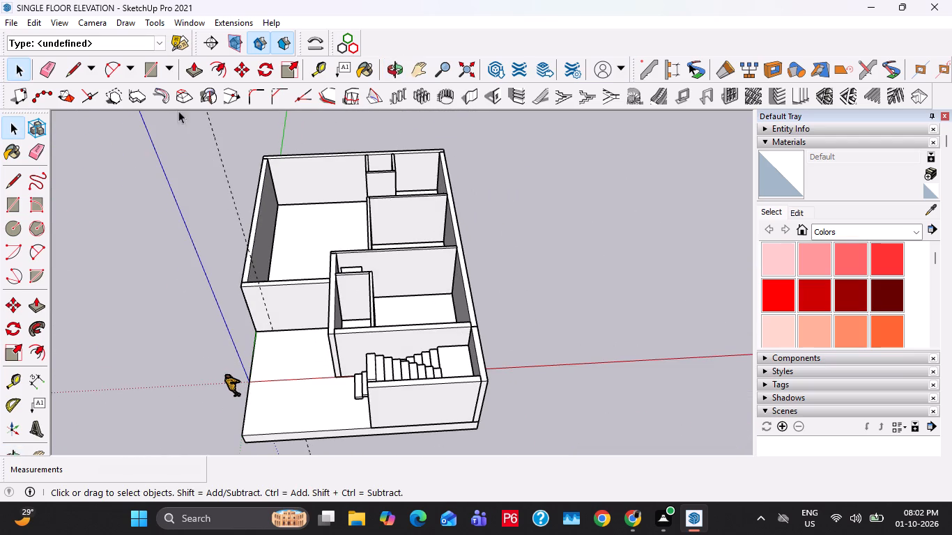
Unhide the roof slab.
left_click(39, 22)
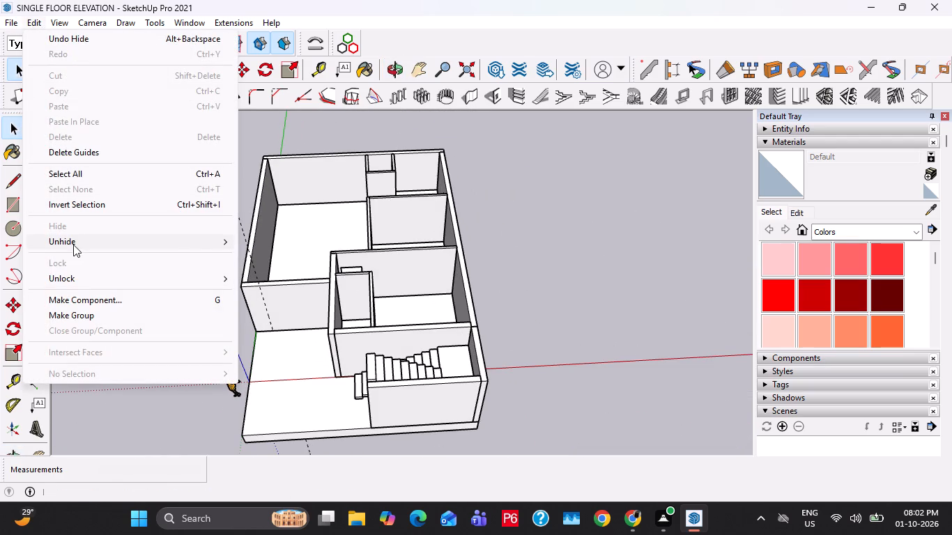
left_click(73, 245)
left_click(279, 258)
Offset guides 4.5" outward from the stair opening's short edge and long inner edge across the roof slab.
scroll(371, 346, "up", 2)
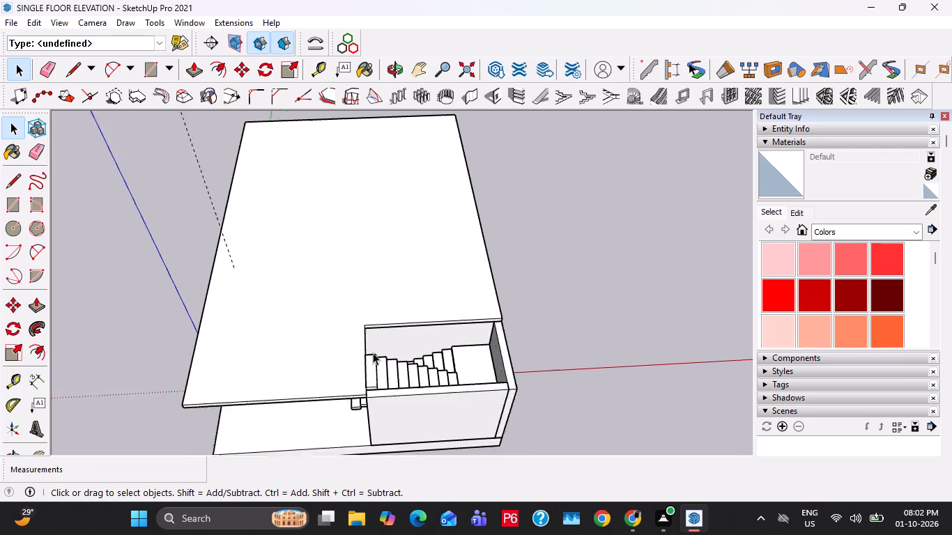
scroll(373, 352, "up", 2)
middle_click_drag(381, 374, 339, 334)
scroll(341, 341, "up", 4)
middle_click_drag(330, 327, 336, 338)
key("t")
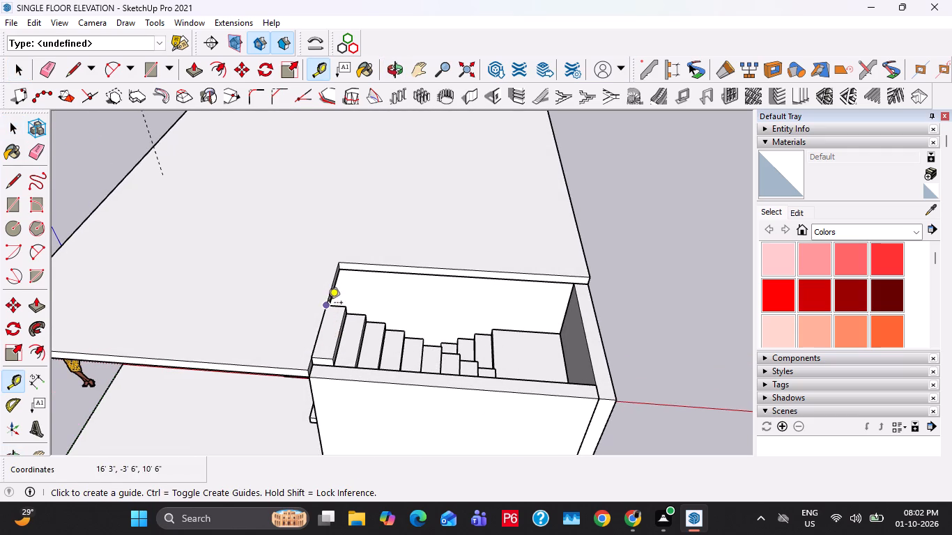
left_click(328, 304)
key("space")
key("t")
scroll(313, 290, "up", 2)
left_click(335, 281)
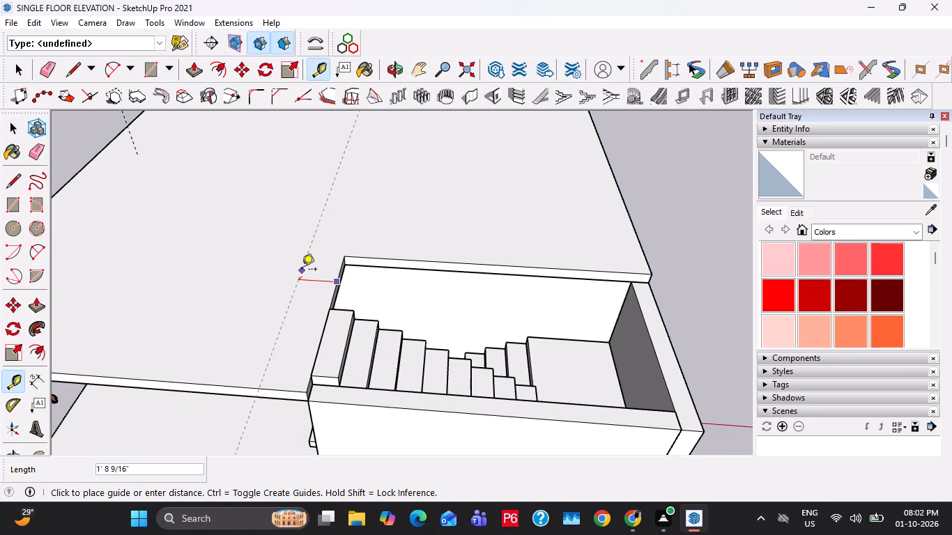
type("4.5\"")
key("Return")
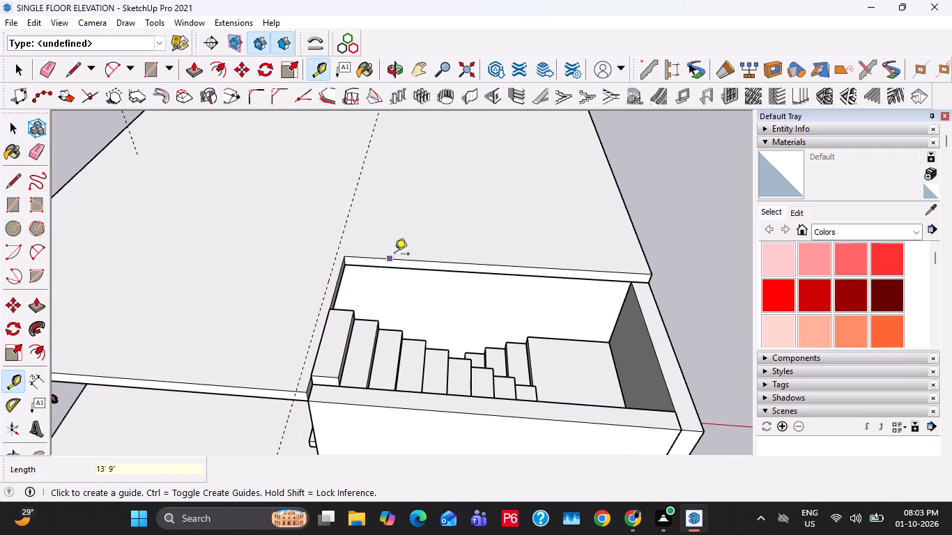
left_click(393, 258)
type("4.5\"")
key("Return")
key("space")
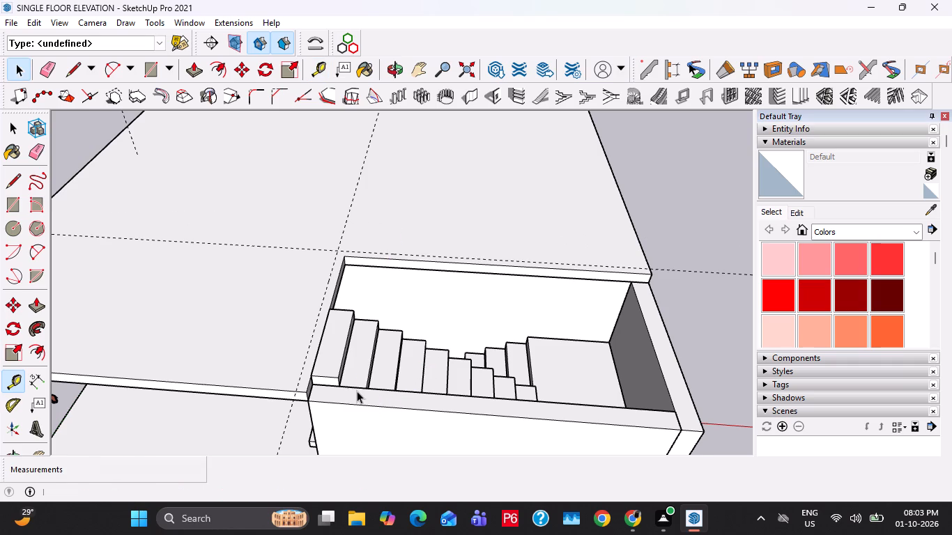
Pull the top of the stairwell's long outer wall up 8'.
double_click(356, 391)
key("p")
left_click(362, 394)
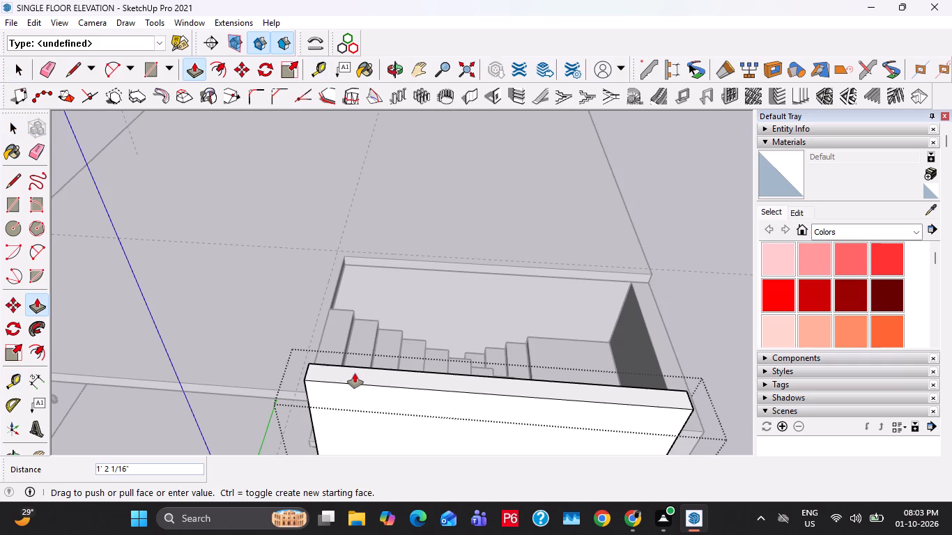
type("8'")
key("Return")
middle_click_drag(308, 373, 448, 347)
key("space")
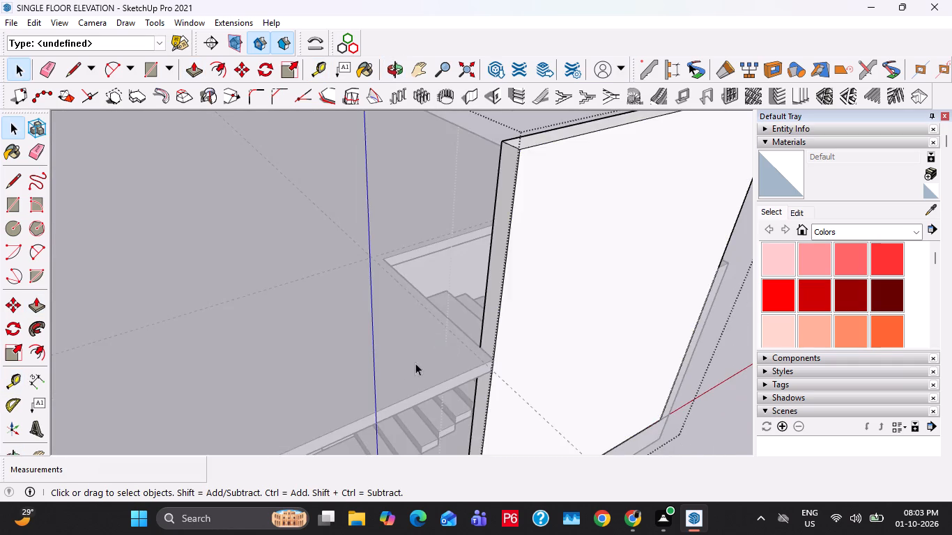
double_click(390, 367)
key("Escape")
key("Escape")
Build a wall along the stair opening's inner short edge out to the guide, pulled up level with the outer wall's top.
key("r")
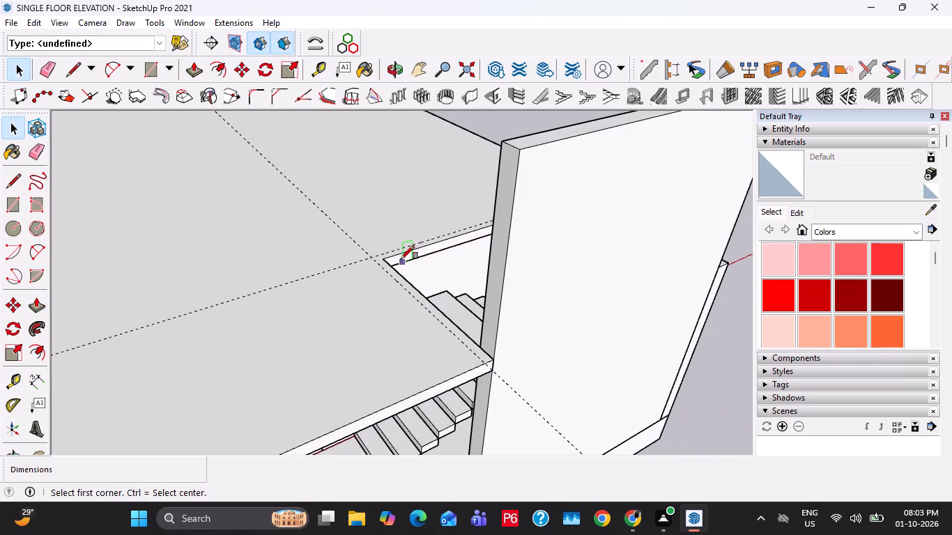
left_click(371, 257)
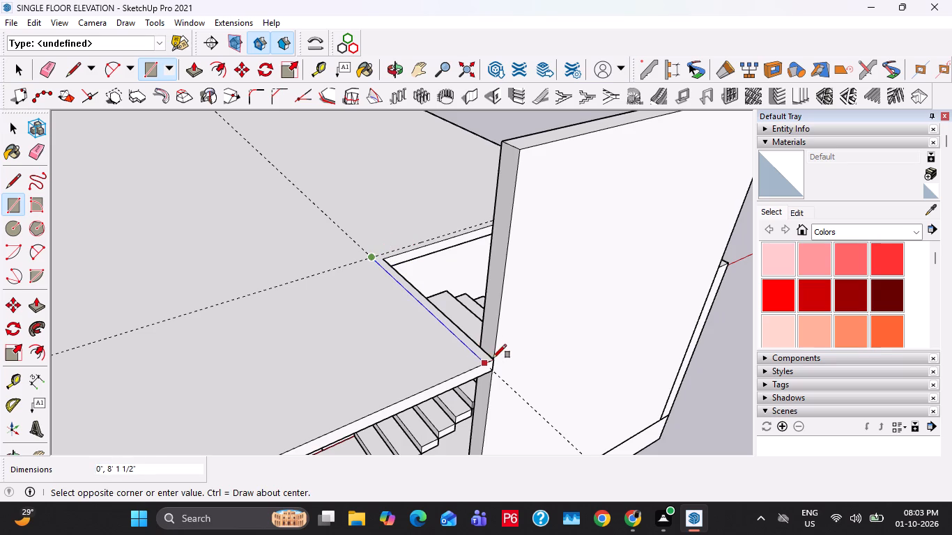
scroll(495, 360, "up", 1)
left_click(495, 360)
key("space")
key("p")
left_click(481, 357)
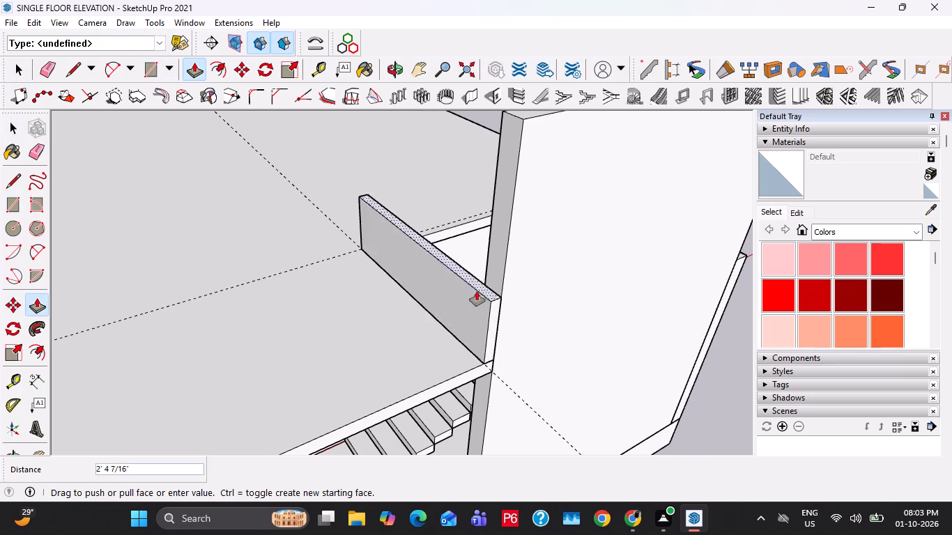
scroll(477, 291, "down", 4)
left_click(507, 179)
key("space")
Pull the top of the stairwell's long outer wall up another 6".
double_click(523, 169)
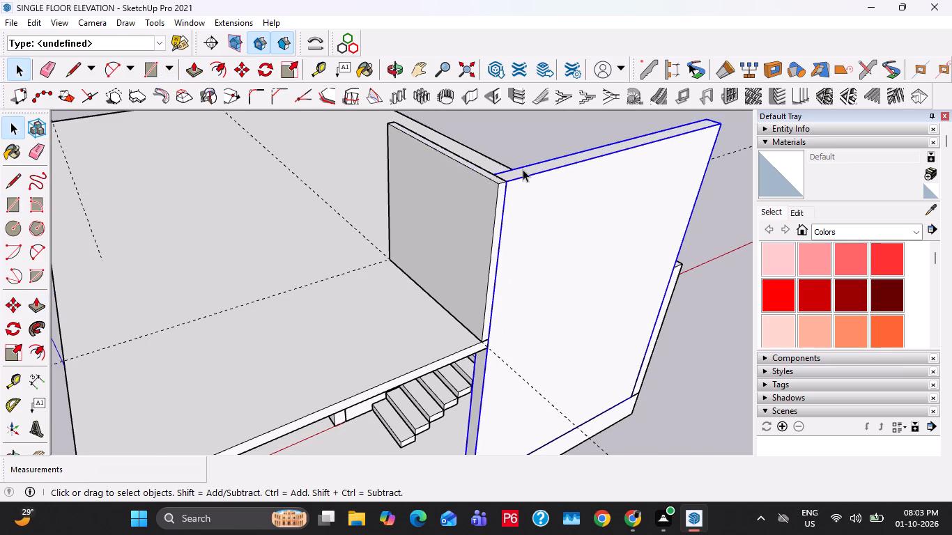
key("p")
left_click(523, 169)
type("6\"")
key("Return")
key("space")
triple_click(491, 178)
left_click(491, 178)
double_click(476, 212)
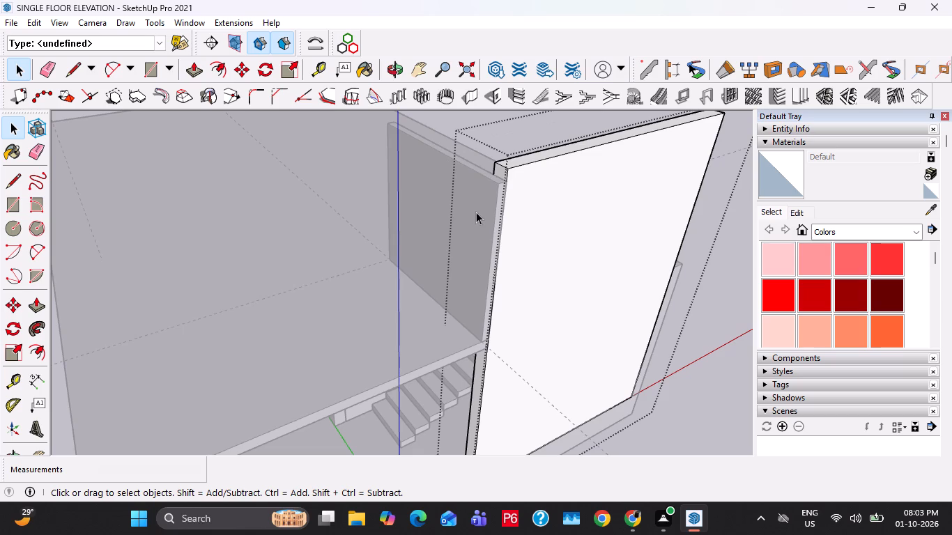
key("Escape")
key("Escape")
Raise the top of the inner short stairwell wall 6" to meet the top of the long outer wall.
double_click(489, 184)
key("p")
left_click(493, 173)
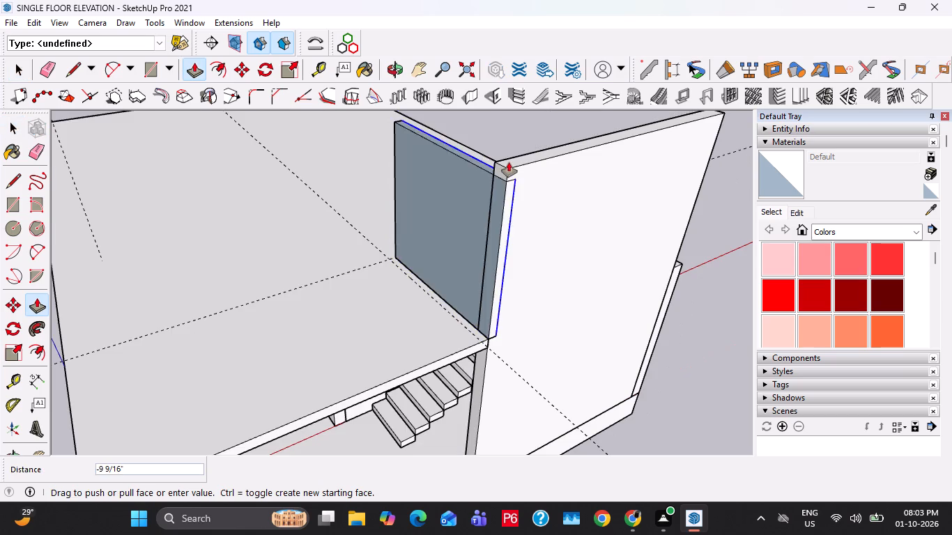
key("space")
scroll(489, 174, "up", 2)
left_click(493, 178)
key("p")
left_click(494, 178)
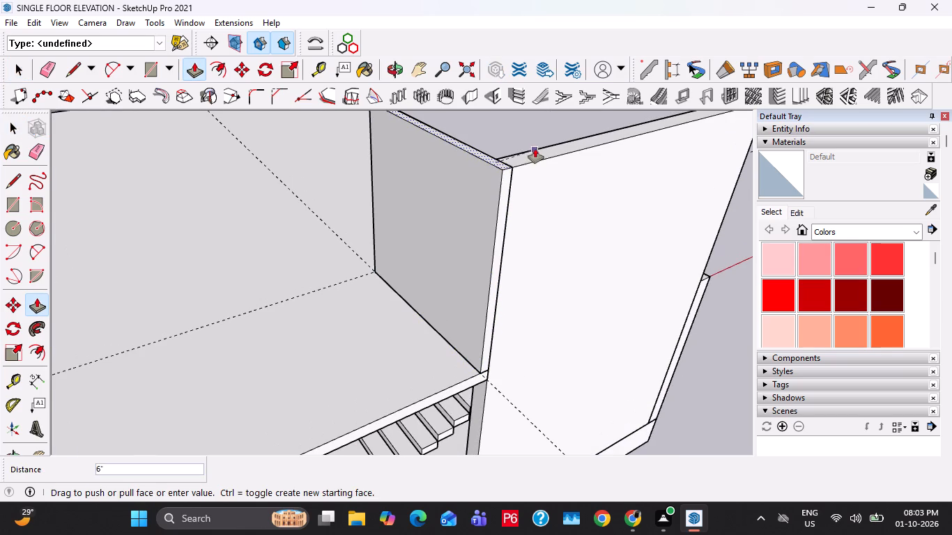
left_click(532, 155)
key("space")
Draw a narrow rectangle on the roof slab between the stair opening's long inner edge and its guide, ending at the slab edge.
scroll(524, 163, "down", 5)
middle_click_drag(392, 203, 674, 320)
key("Escape")
scroll(446, 209, "up", 6)
key("Escape")
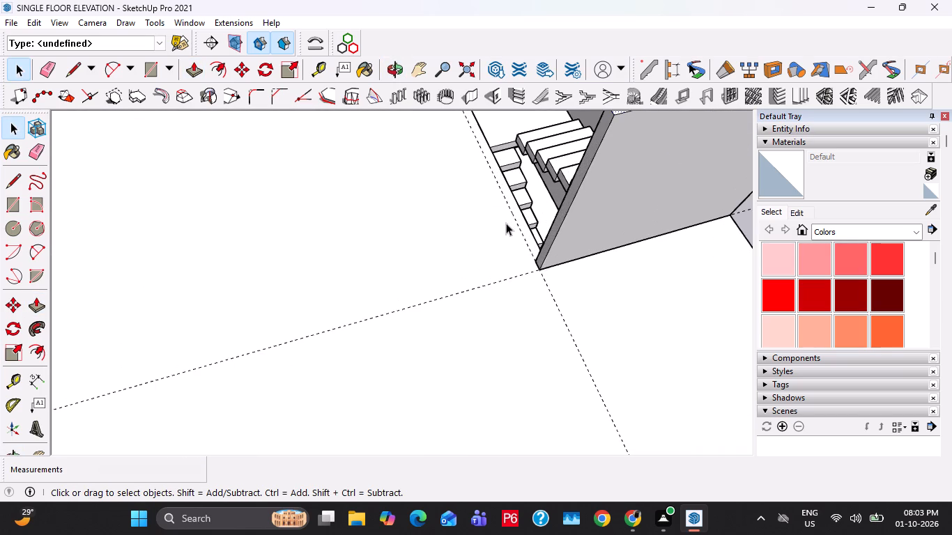
key("r")
left_click(540, 267)
middle_click_drag(447, 215, 489, 385, "shift")
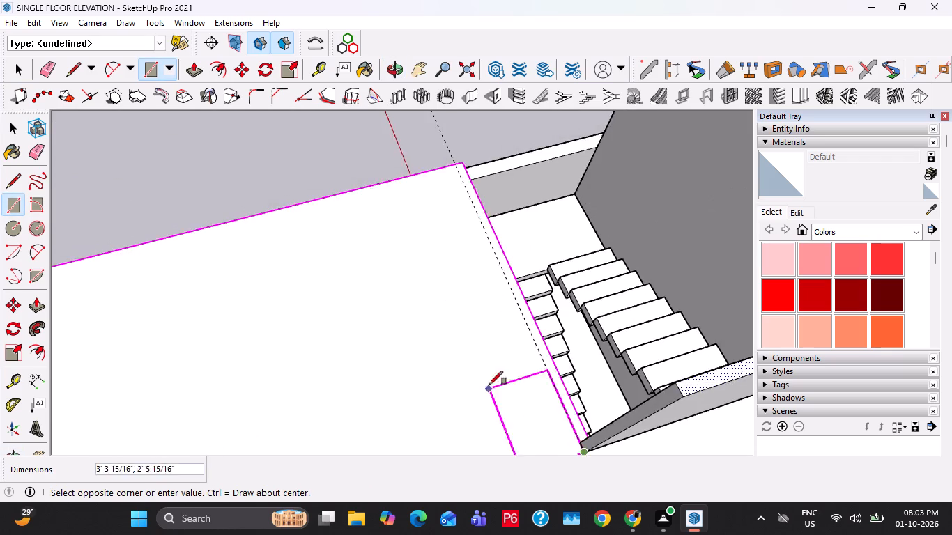
middle_click_drag(489, 385, 489, 389, "shift")
scroll(484, 214, "up", 3)
left_click(460, 146)
key("space")
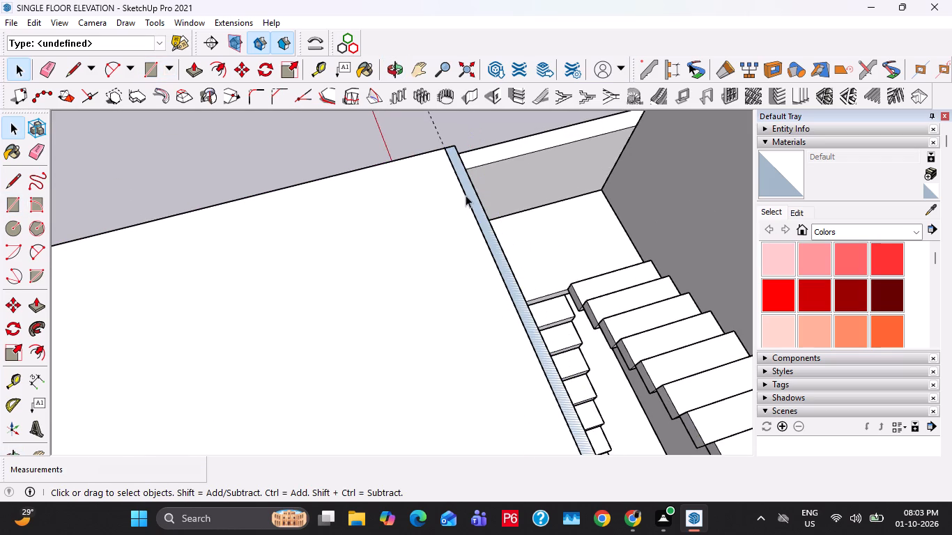
Pull the strip along the stair opening's long inner edge up level with the tops of the other stairwell walls.
key("p")
left_click(469, 199)
scroll(431, 185, "down", 5)
scroll(539, 280, "down", 4)
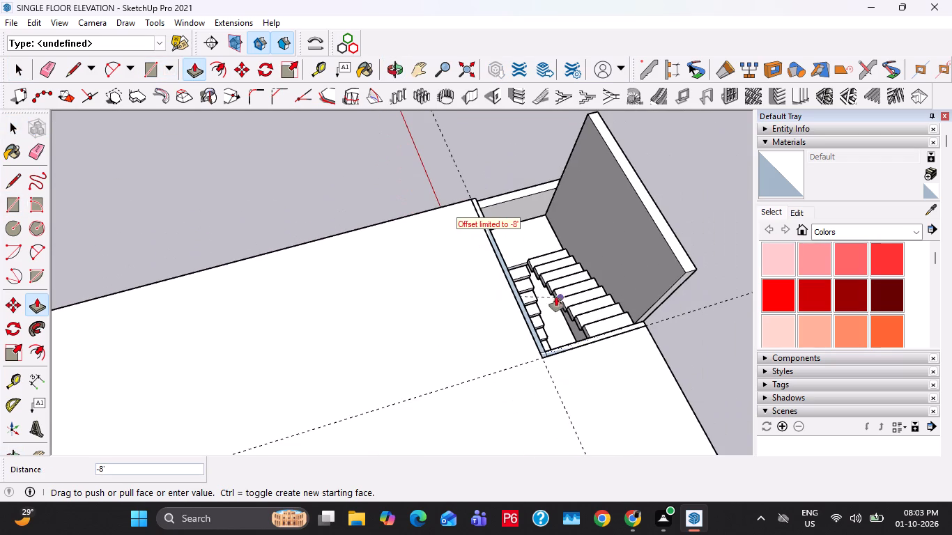
key("space")
key("space")
left_click(538, 340)
key("p")
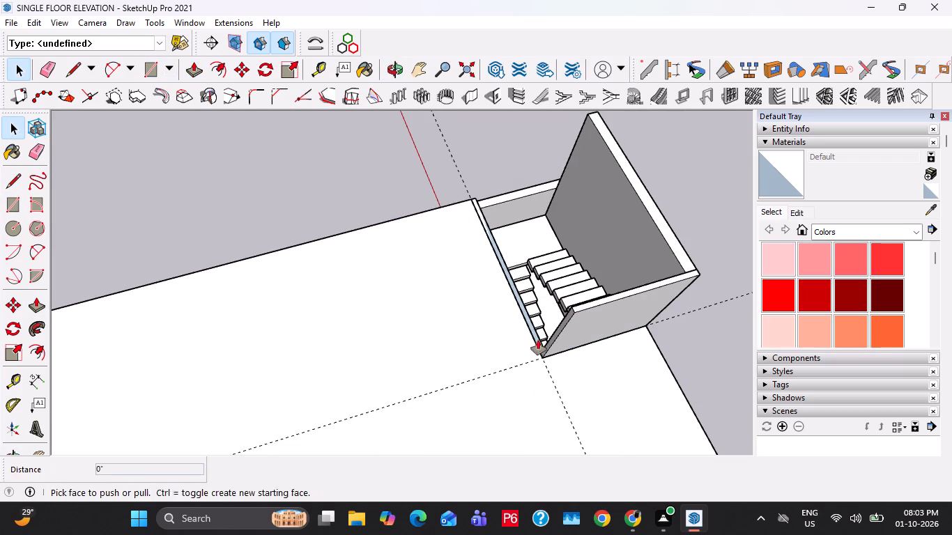
left_click(538, 340)
left_click(586, 311)
Select the connected geometry of the new inner stairwell walls and make it a group.
key("space")
middle_click_drag(510, 306, 684, 322)
key("space")
triple_click(445, 175)
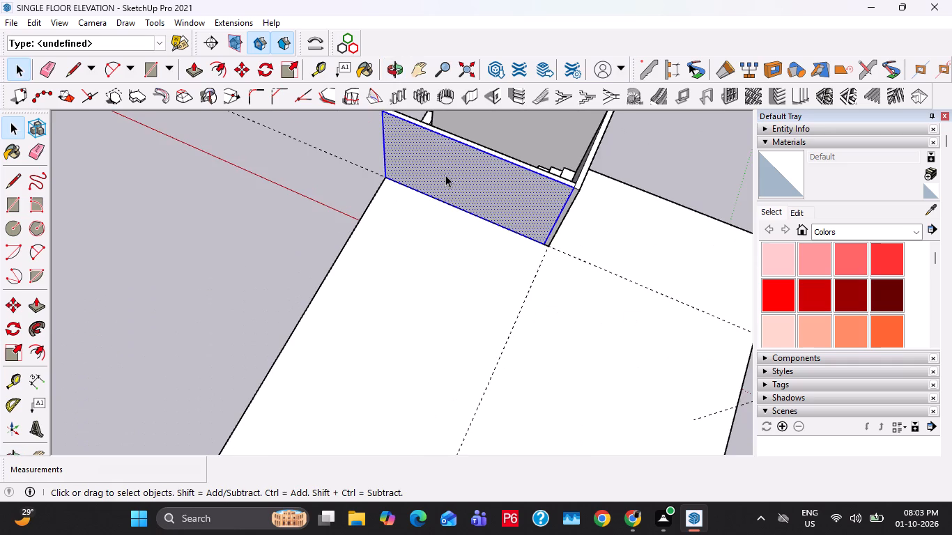
right_click(445, 176)
left_click(498, 298)
Pull the top of the stairwell's outer short wall up level with the other stairwell walls.
middle_click_drag(360, 234, 740, 215)
scroll(302, 238, "up", 2)
double_click(238, 304)
left_click(254, 267)
key("p")
left_click(254, 267)
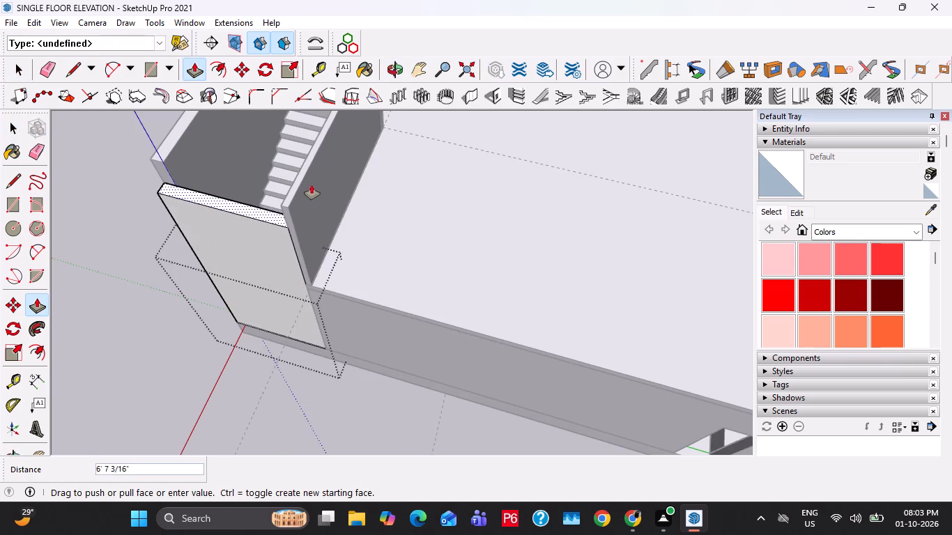
left_click(309, 166)
key("space")
scroll(309, 183, "down", 5)
key("Escape")
key("space")
key("Escape")
Cover the stairwell with a 6" thick roof slab spanning its outer wall corners and make it a group.
middle_click_drag(236, 214, 424, 208)
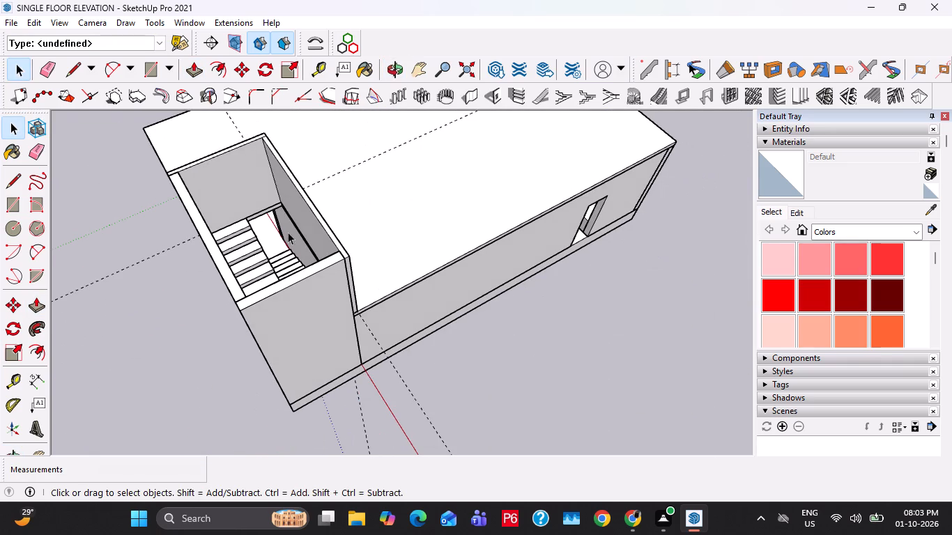
key("r")
left_click(164, 173)
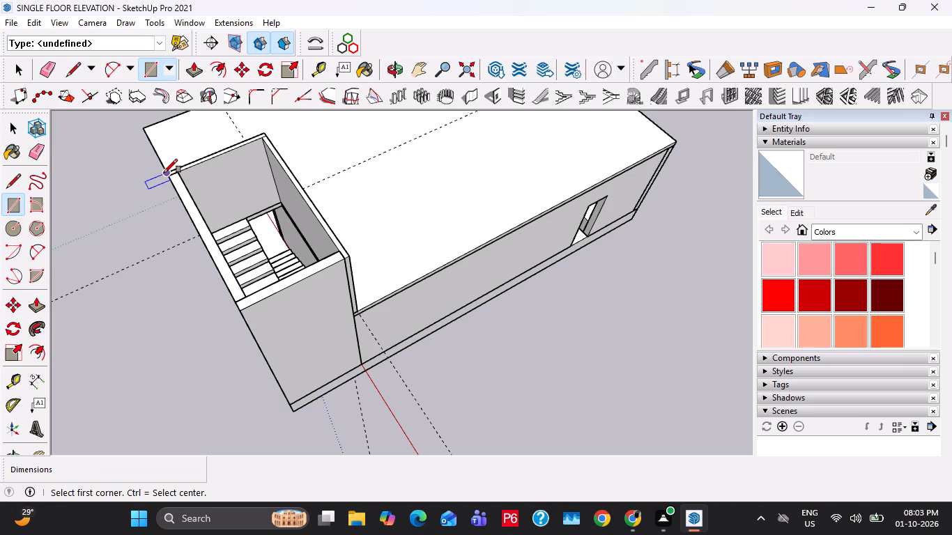
left_click(349, 256)
key("space")
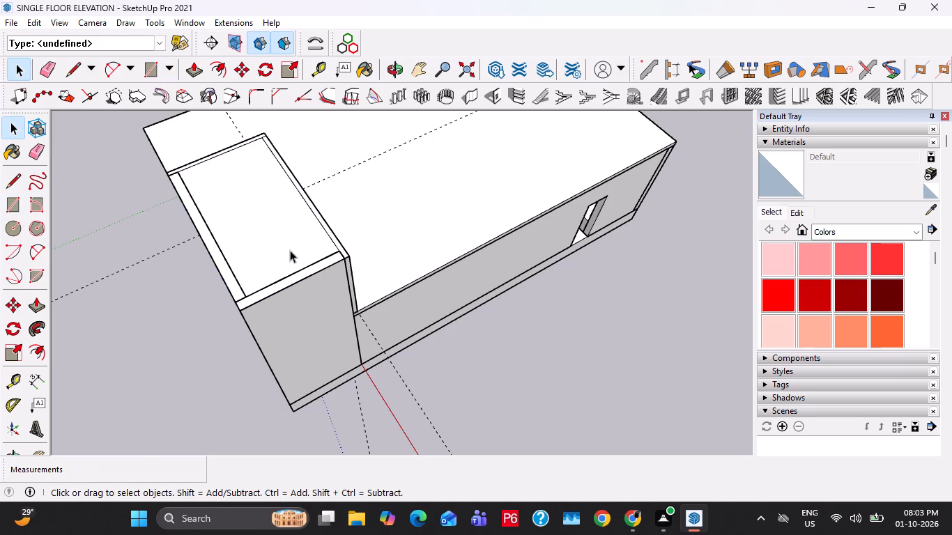
key("p")
left_click(290, 250)
type("6\"")
key("Return")
key("space")
triple_click(284, 236)
right_click(284, 236)
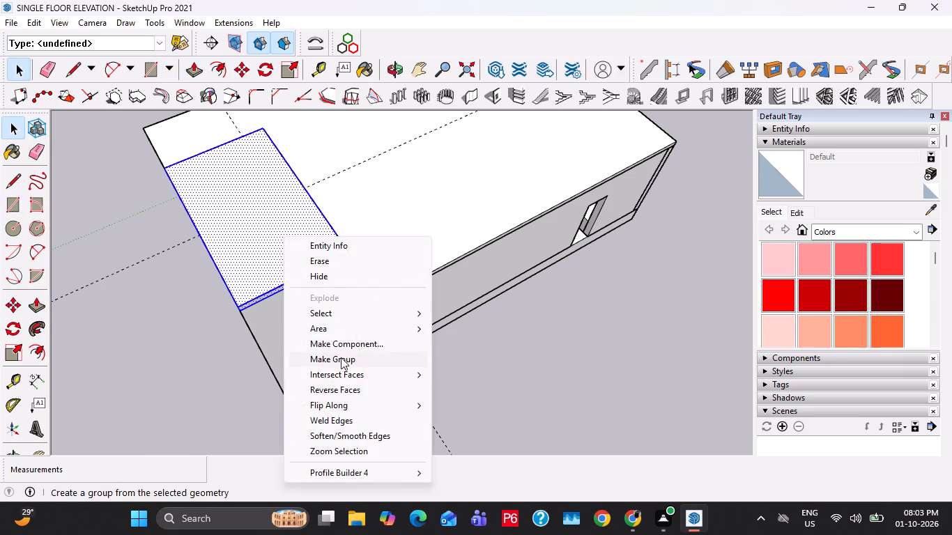
left_click(341, 357)
Delete all guides from the model.
middle_click_drag(253, 277, 433, 164)
middle_click_drag(272, 240, 370, 197)
middle_click_drag(459, 267, 567, 234, "shift")
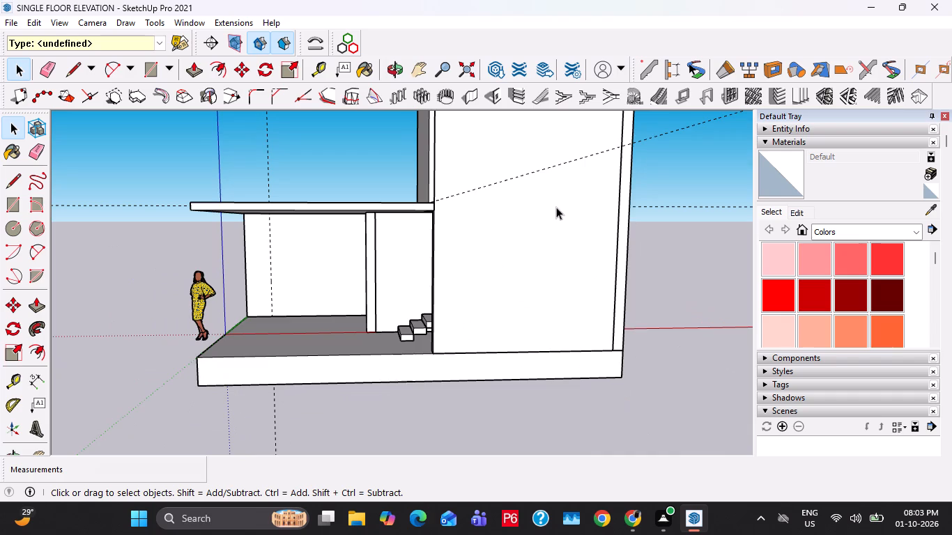
scroll(554, 206, "down", 4)
middle_click_drag(508, 238, 507, 283)
middle_click(470, 264)
middle_click(482, 268)
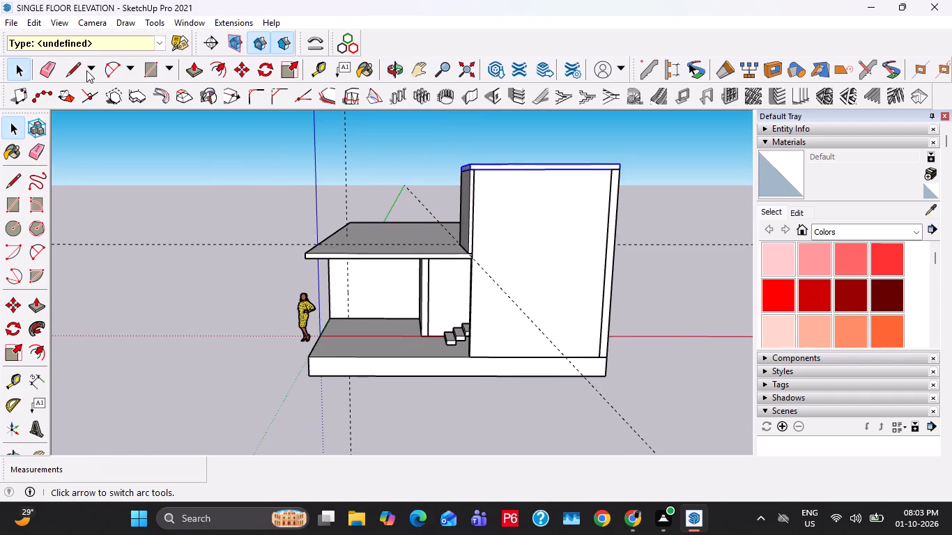
left_click(45, 25)
left_click(115, 150)
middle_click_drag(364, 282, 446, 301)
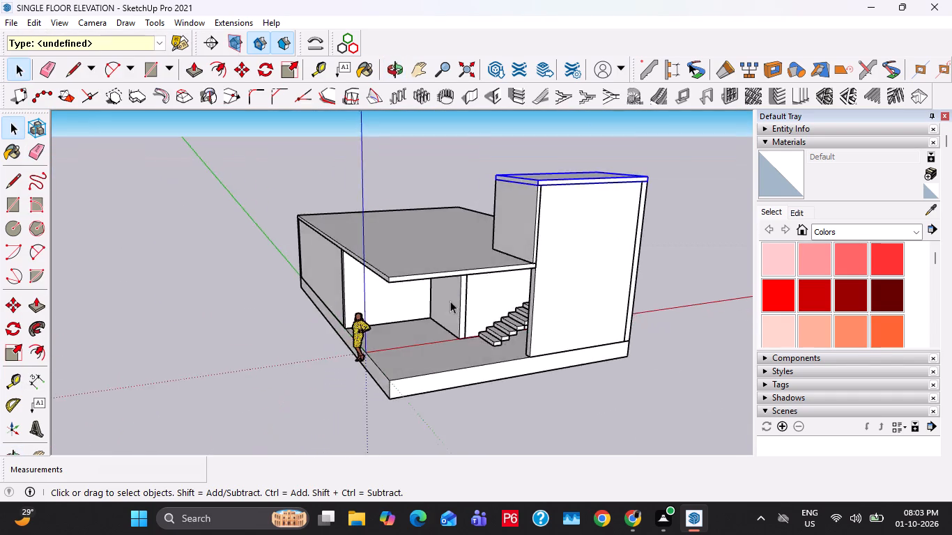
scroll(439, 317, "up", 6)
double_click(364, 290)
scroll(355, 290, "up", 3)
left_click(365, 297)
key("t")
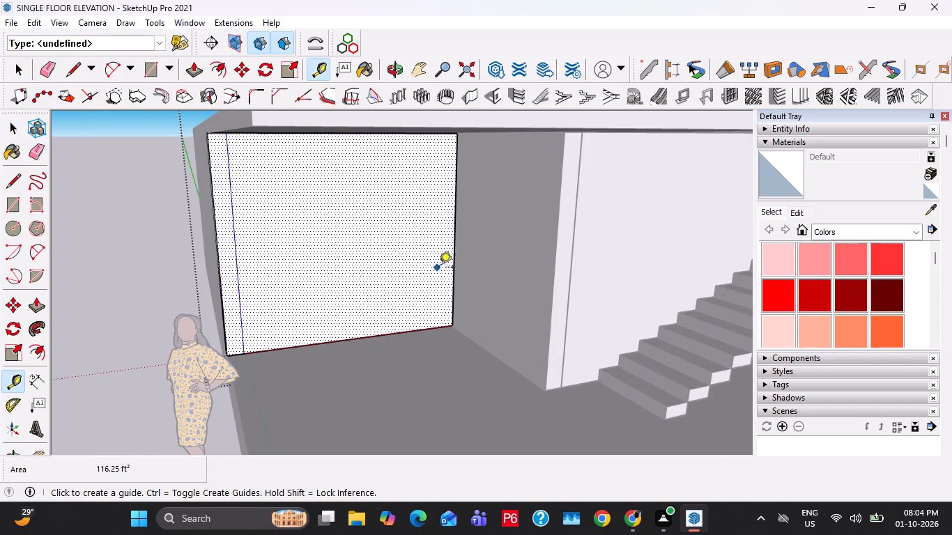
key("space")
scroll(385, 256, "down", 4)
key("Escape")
Split the base's front face with a 2' vertical line below the stairwell wall's edge beside the porch.
double_click(550, 424)
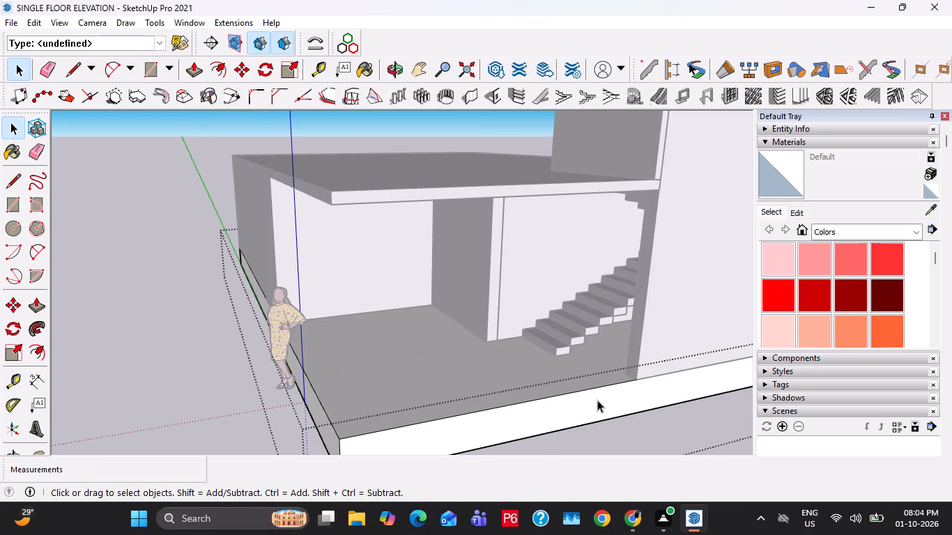
left_click(606, 401)
key("l")
left_click(640, 378)
left_click(635, 414)
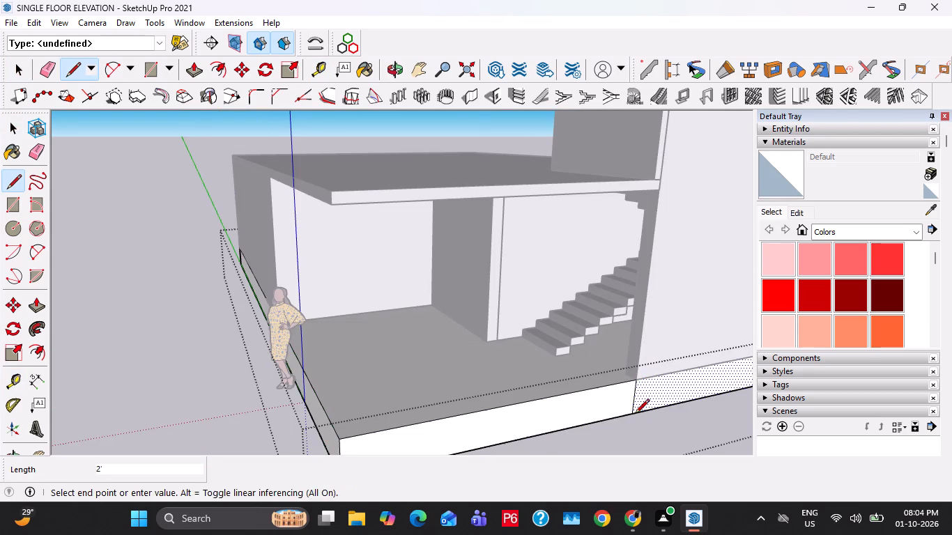
key("space")
Push the porch part of the base's front face inward about 4' 3".
left_click(610, 412)
key("p")
left_click(610, 412)
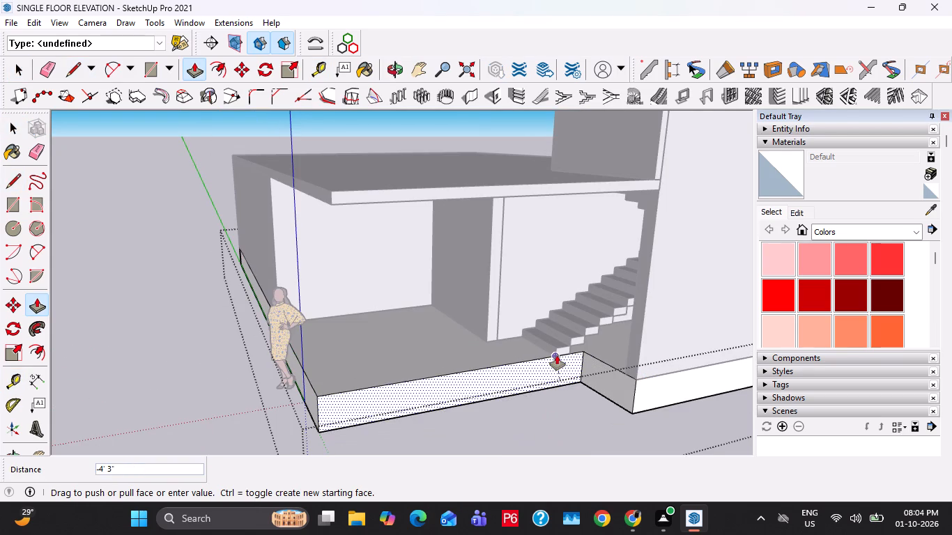
left_click(557, 355)
middle_click_drag(553, 367, 560, 393)
key("space")
scroll(526, 369, "down", 2)
key("Escape")
key("Escape")
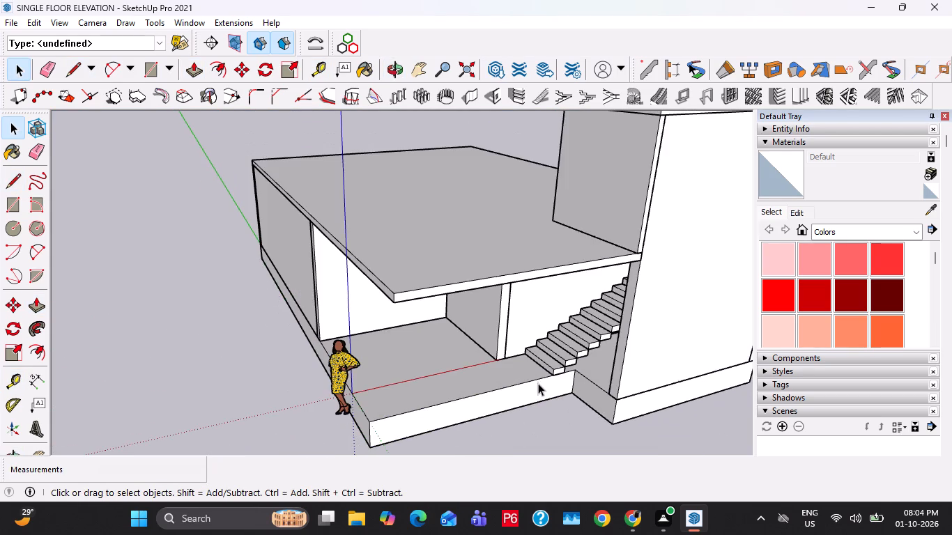
Offset a guide 1' outward from the lower front edge of the recessed porch base.
middle_click_drag(538, 383, 502, 351, "shift")
scroll(562, 378, "up", 2)
middle_click(485, 367)
scroll(475, 378, "down", 1)
key("t")
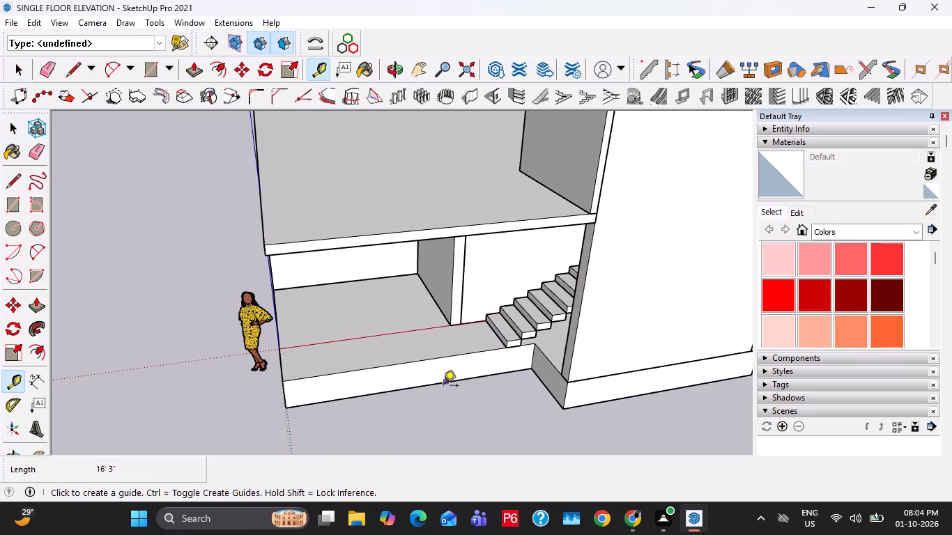
left_click(441, 381)
type("1'")
key("Return")
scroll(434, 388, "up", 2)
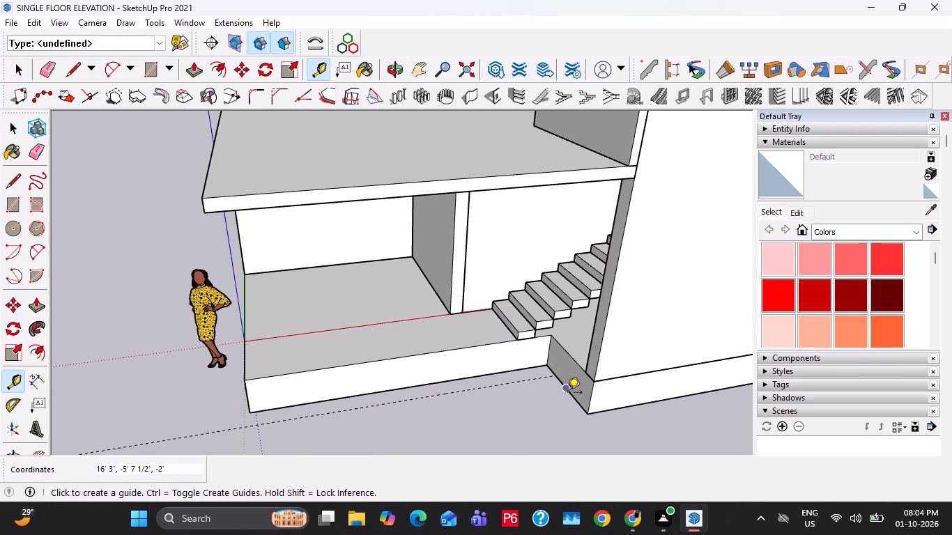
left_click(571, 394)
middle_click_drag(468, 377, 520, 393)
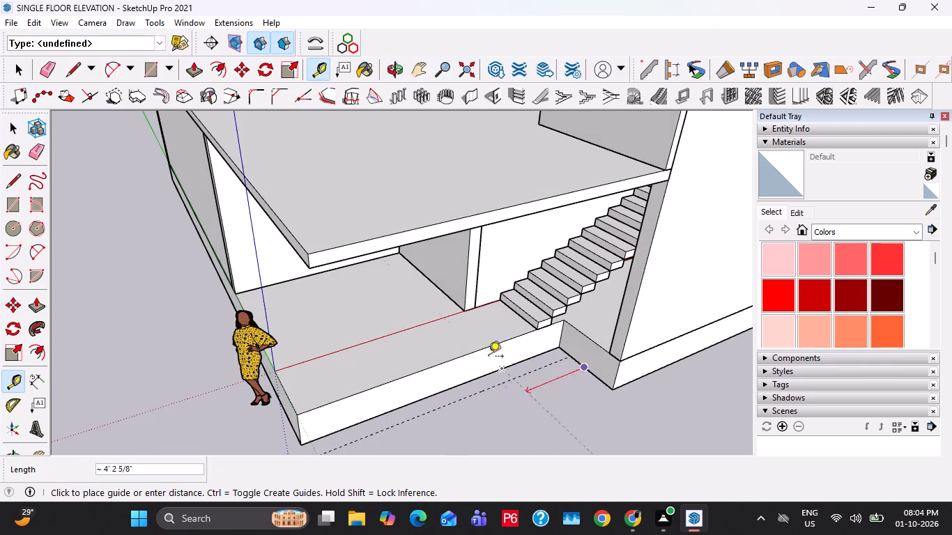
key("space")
Place a guide along the bottom edge of the porch's partition wall, extending across the base front.
key("t")
double_click(452, 297)
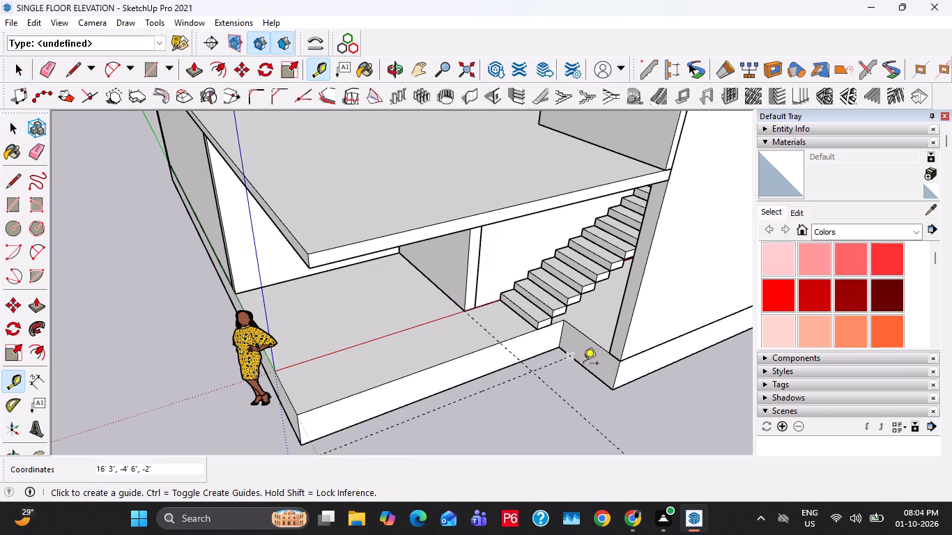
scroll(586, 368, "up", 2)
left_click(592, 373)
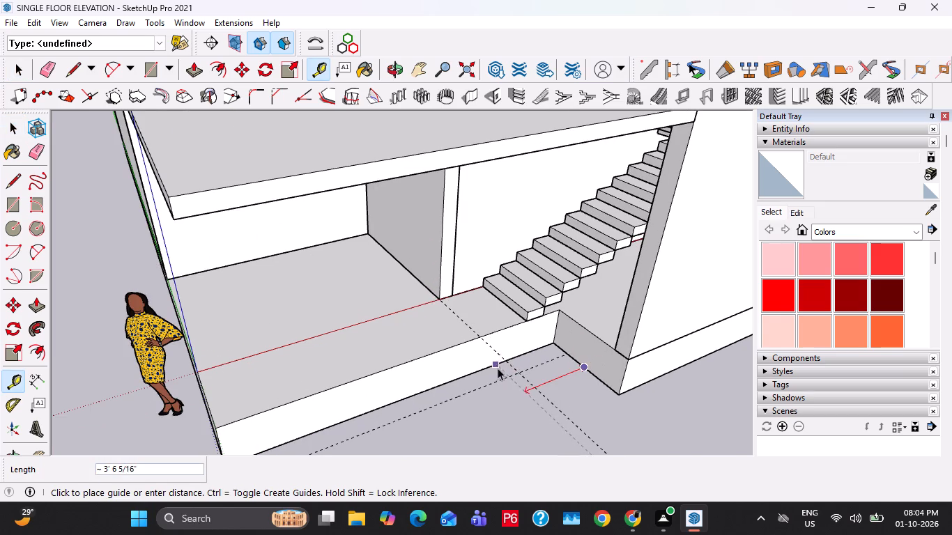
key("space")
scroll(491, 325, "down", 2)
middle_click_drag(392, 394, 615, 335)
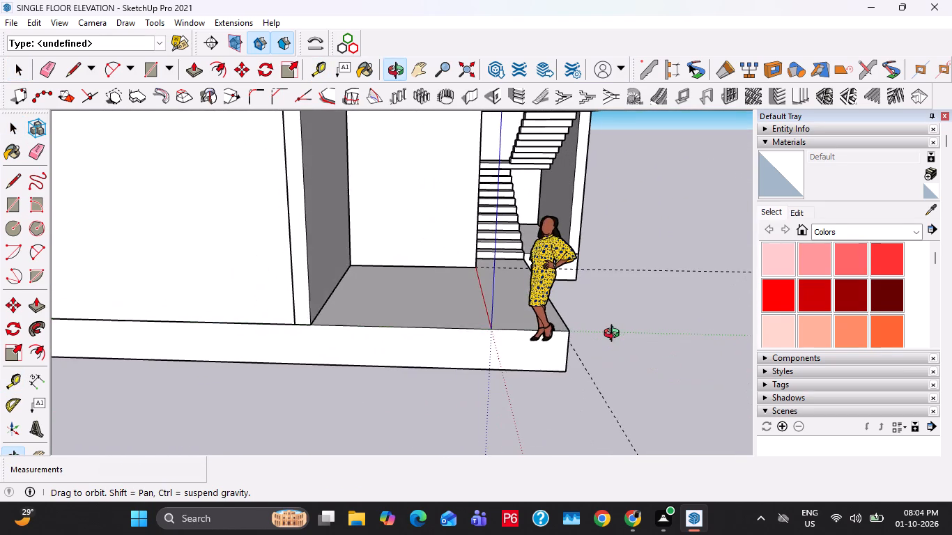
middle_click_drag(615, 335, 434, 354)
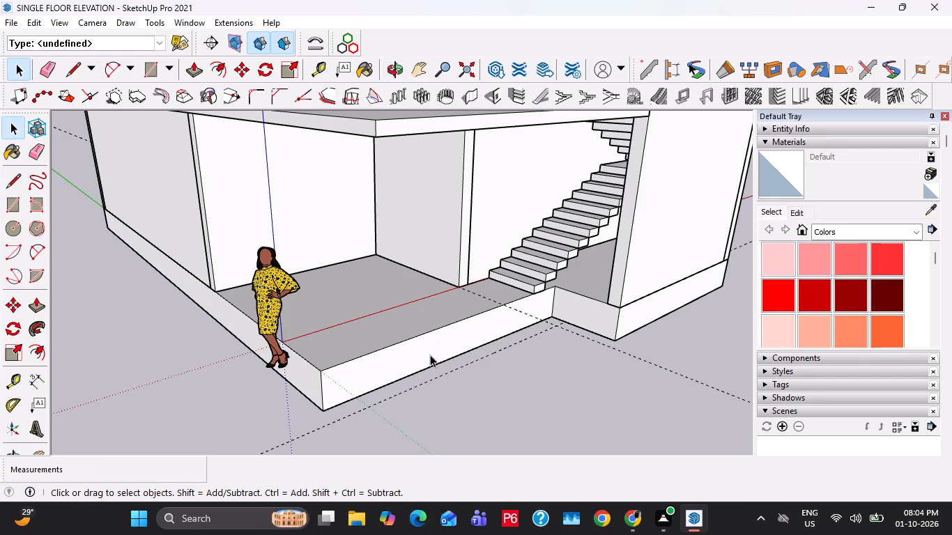
Pull the recessed porch part of the base's front face out flush with the stair tower's base.
left_click(430, 355)
double_click(430, 355)
left_click(417, 348)
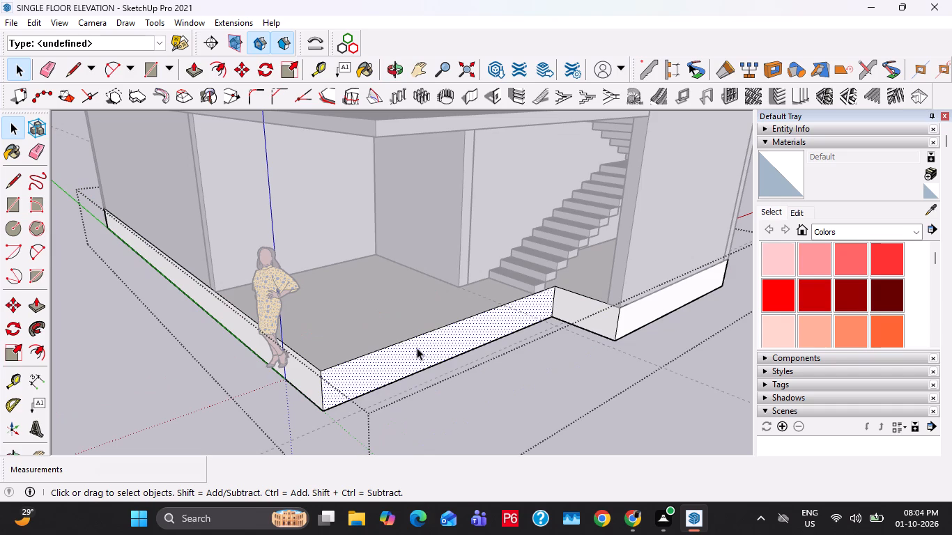
key("p")
left_click(417, 347)
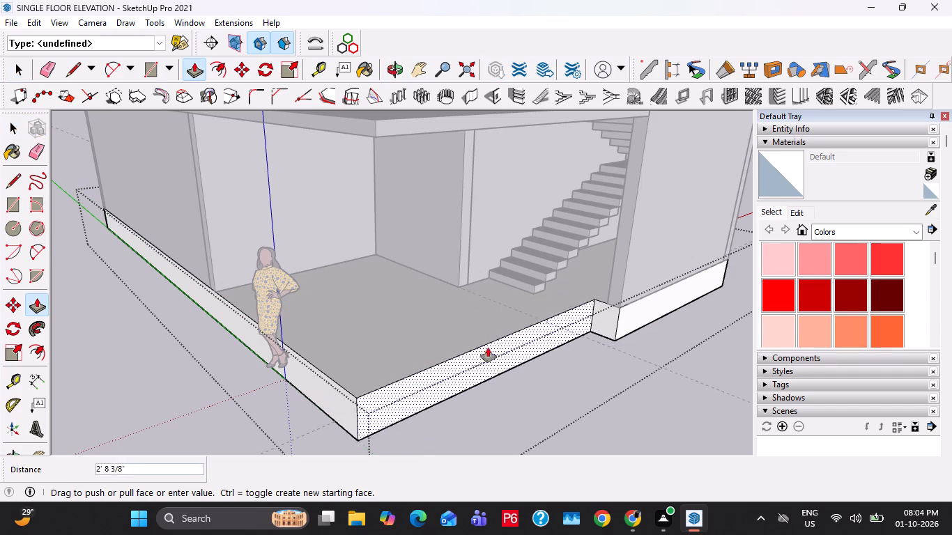
left_click(619, 292)
key("space")
key("Escape")
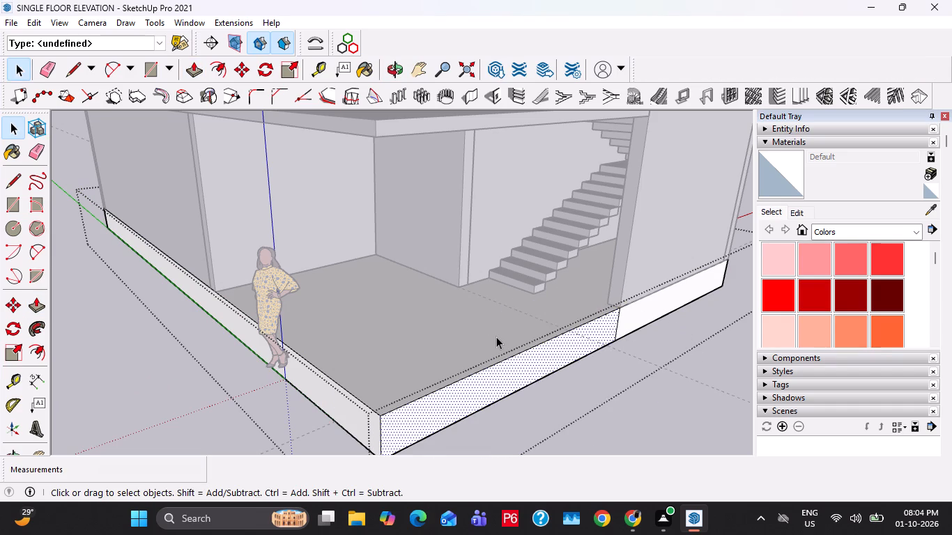
key("Escape")
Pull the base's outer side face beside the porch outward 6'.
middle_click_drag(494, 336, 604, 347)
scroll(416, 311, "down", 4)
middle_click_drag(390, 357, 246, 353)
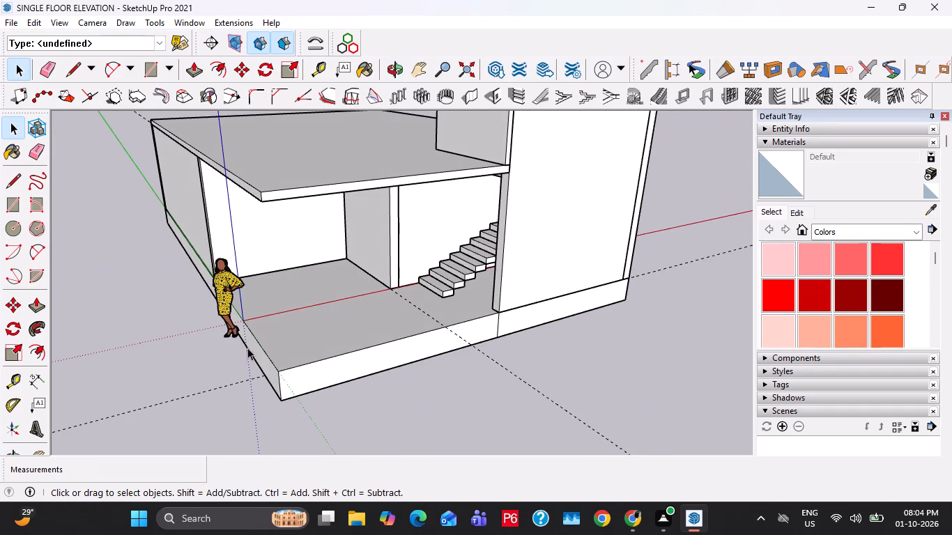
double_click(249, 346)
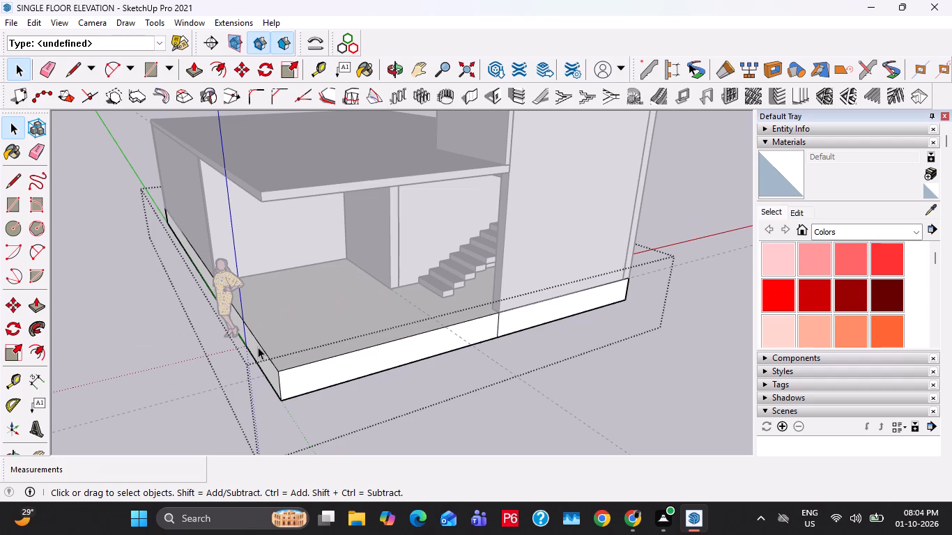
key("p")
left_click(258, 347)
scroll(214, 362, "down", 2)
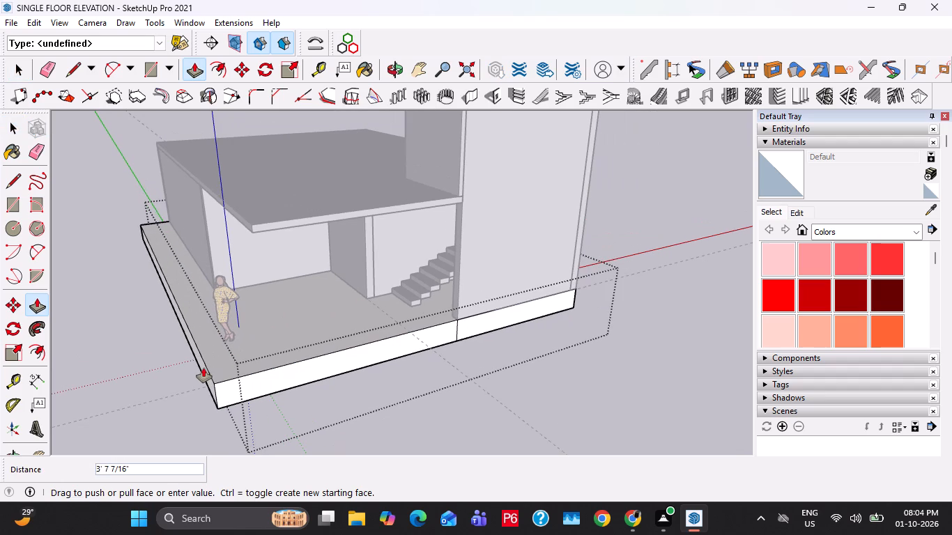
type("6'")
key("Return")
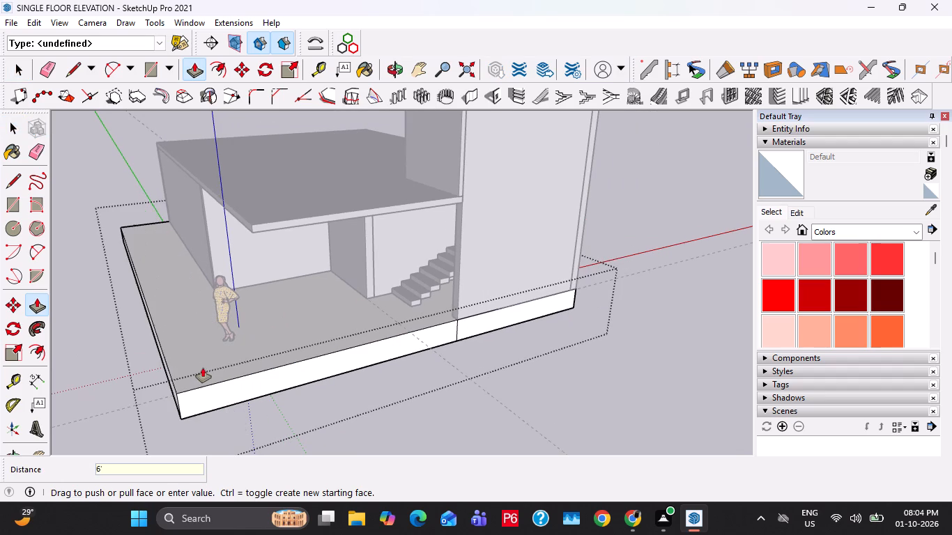
Inspect the extended base around the porch and stair tower.
middle_click_drag(203, 368, 58, 310)
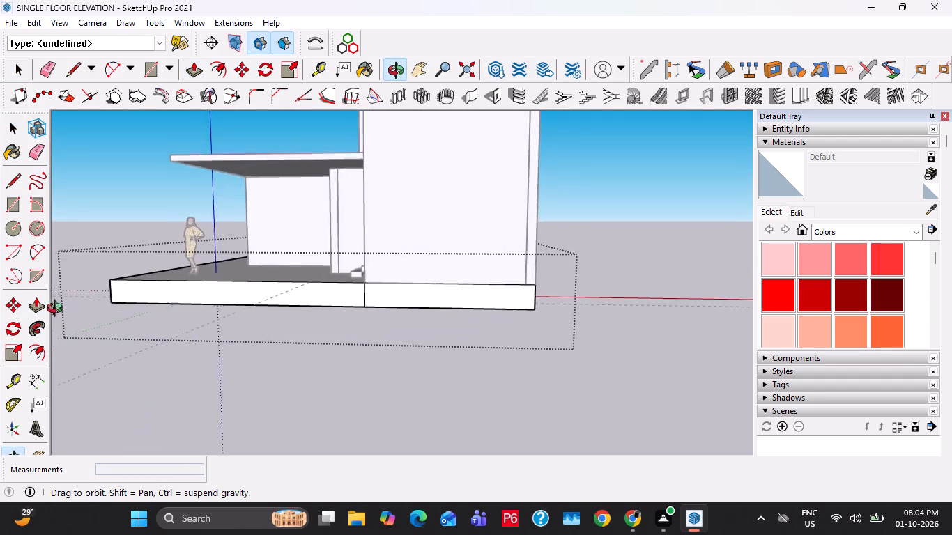
middle_click_drag(58, 310, 13, 333)
scroll(461, 330, "up", 1)
key("space")
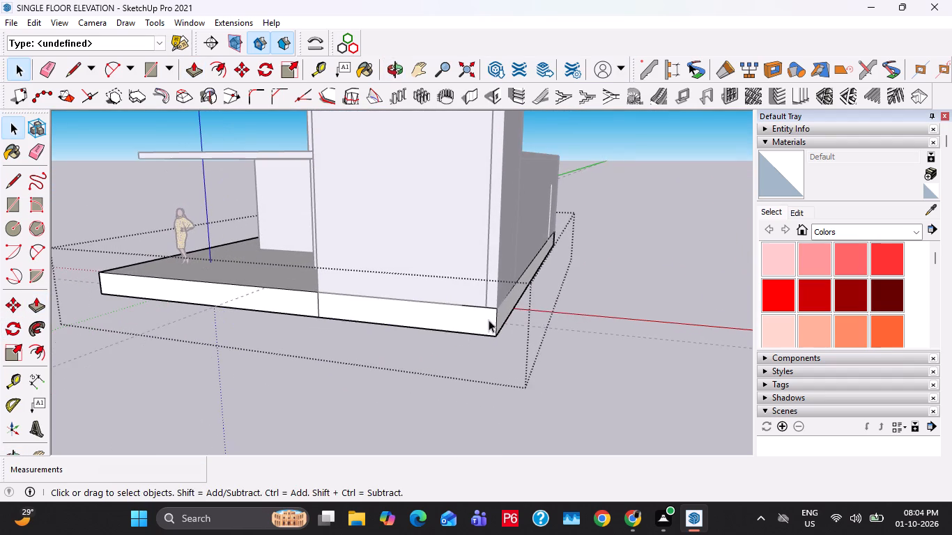
middle_click_drag(334, 309, 481, 336)
middle_click_drag(215, 286, 229, 285)
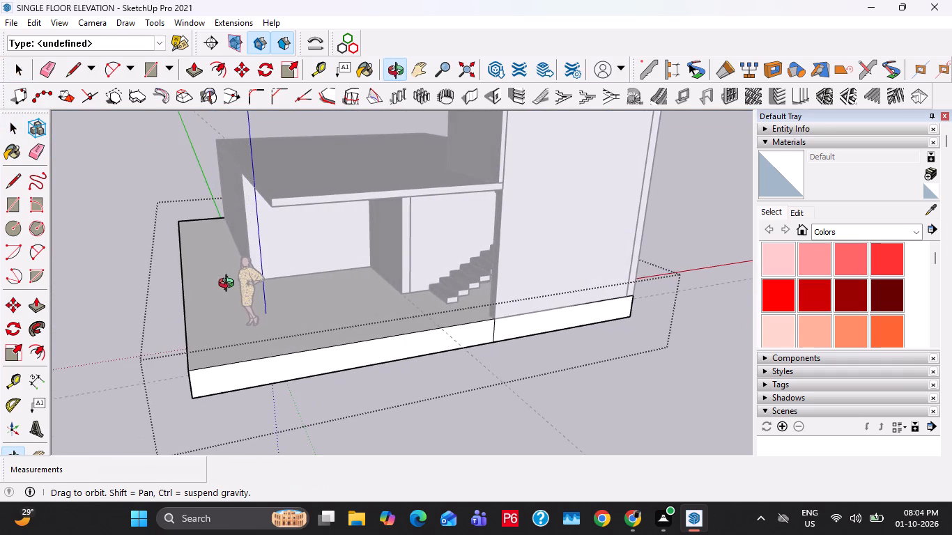
middle_click_drag(229, 285, 305, 315)
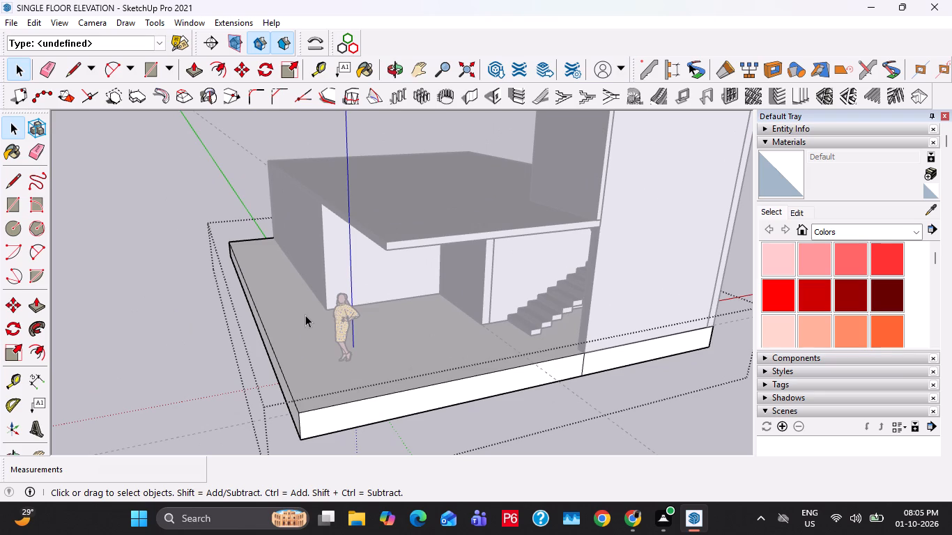
key("space")
key("Escape")
key("Escape")
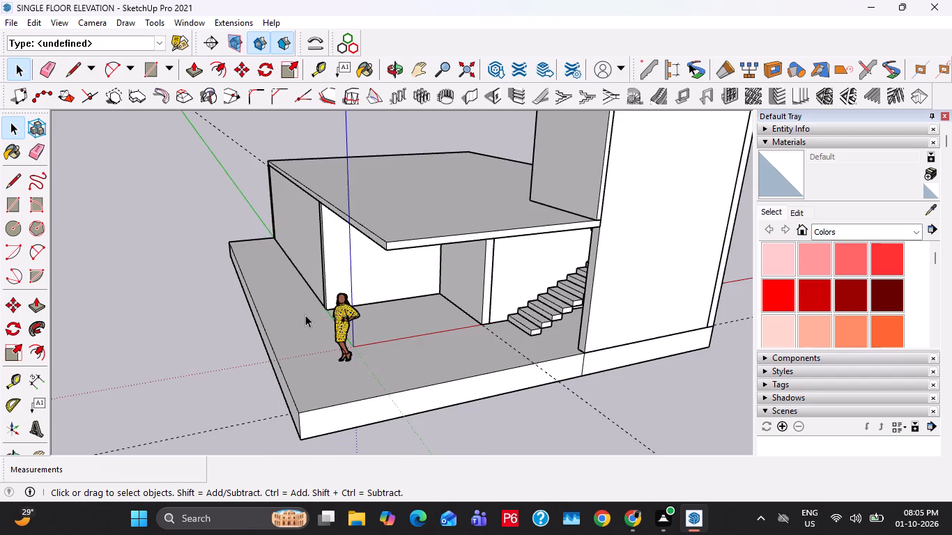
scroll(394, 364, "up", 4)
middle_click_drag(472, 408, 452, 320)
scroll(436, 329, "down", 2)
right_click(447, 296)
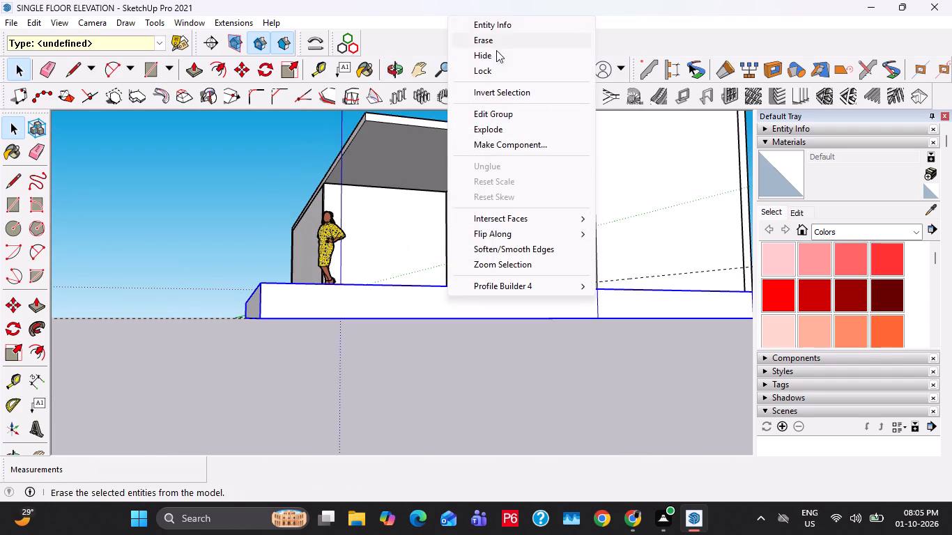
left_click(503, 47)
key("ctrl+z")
Push the base's bottom face upward 1' to reduce the base's thickness.
middle_click_drag(588, 281, 573, 203)
double_click(569, 254)
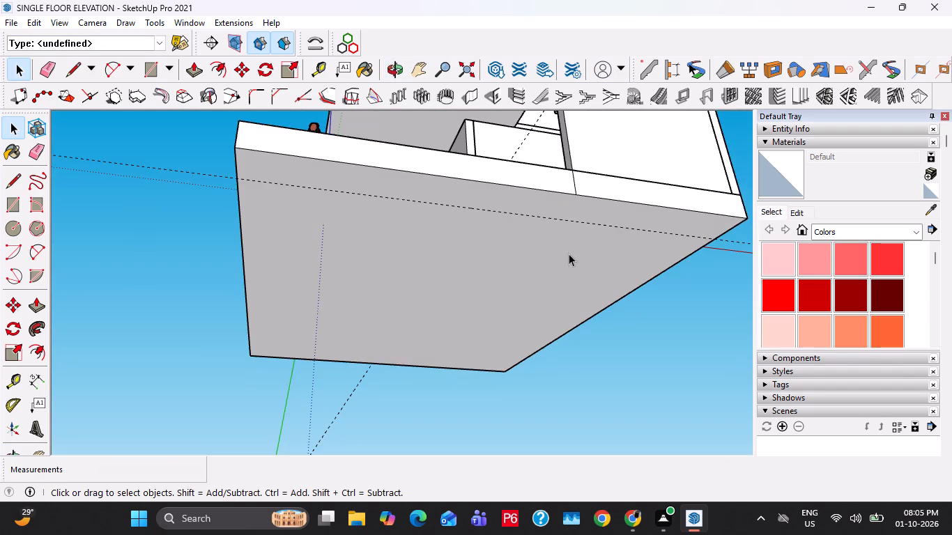
key("p")
left_click(569, 254)
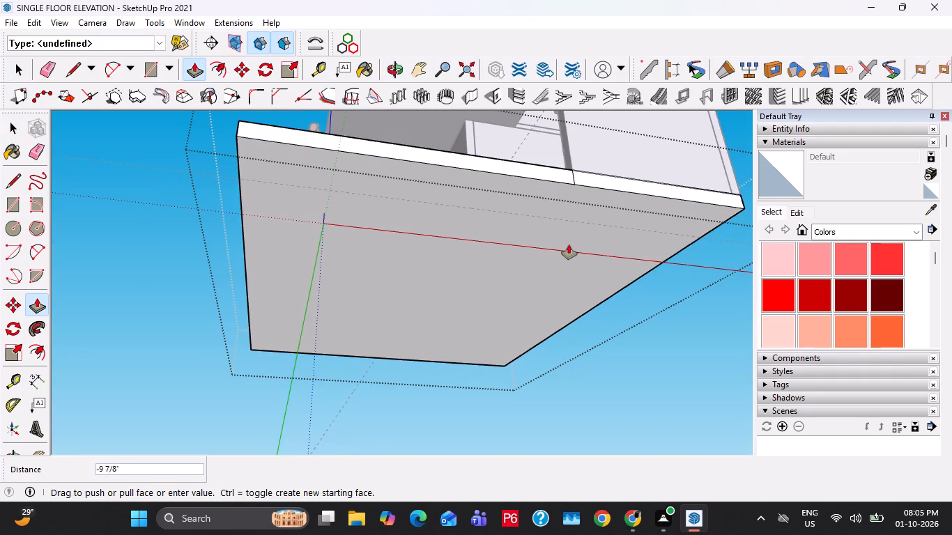
type("1'")
key("Return")
middle_click_drag(562, 241, 561, 403)
key("space")
scroll(511, 329, "down", 4)
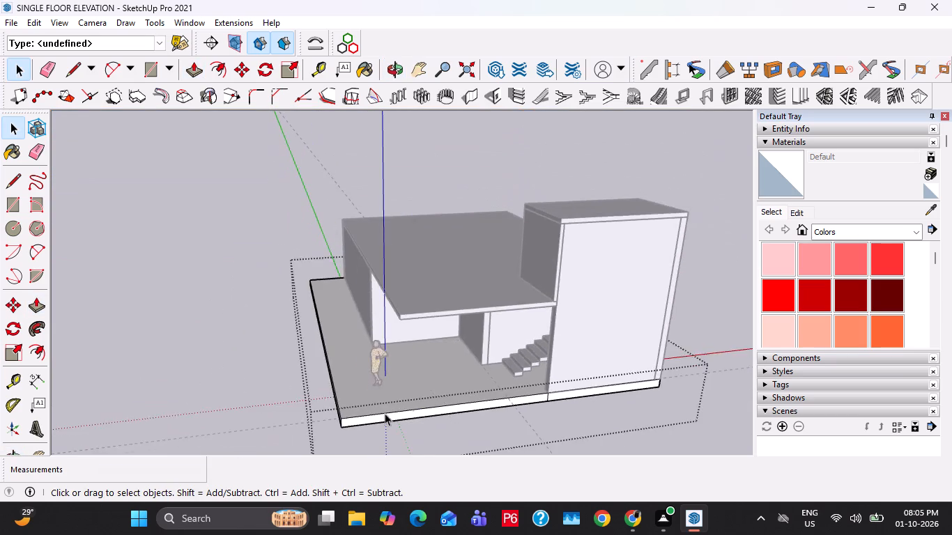
key("Escape")
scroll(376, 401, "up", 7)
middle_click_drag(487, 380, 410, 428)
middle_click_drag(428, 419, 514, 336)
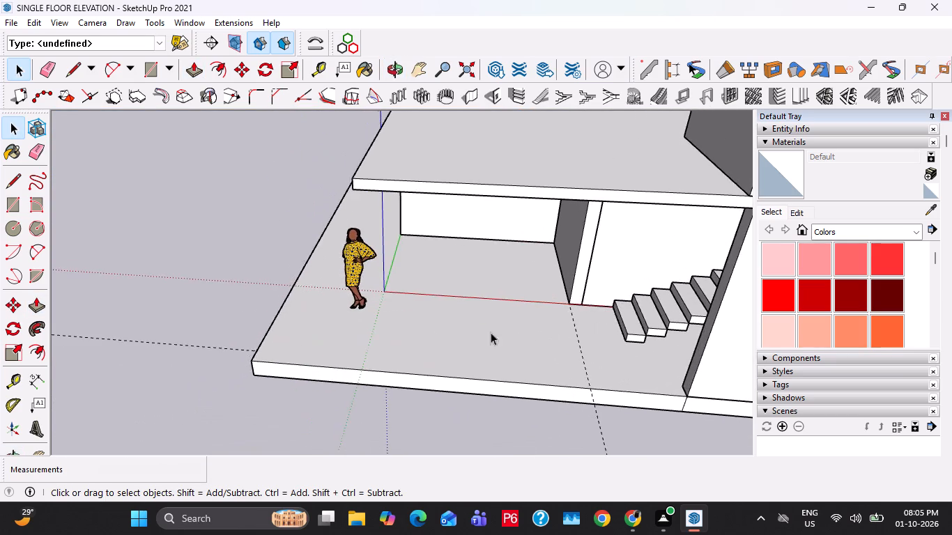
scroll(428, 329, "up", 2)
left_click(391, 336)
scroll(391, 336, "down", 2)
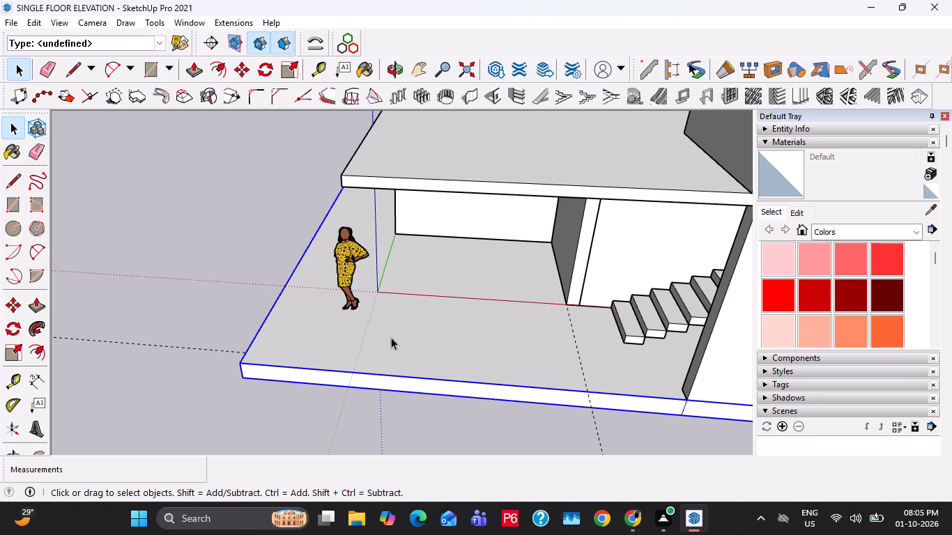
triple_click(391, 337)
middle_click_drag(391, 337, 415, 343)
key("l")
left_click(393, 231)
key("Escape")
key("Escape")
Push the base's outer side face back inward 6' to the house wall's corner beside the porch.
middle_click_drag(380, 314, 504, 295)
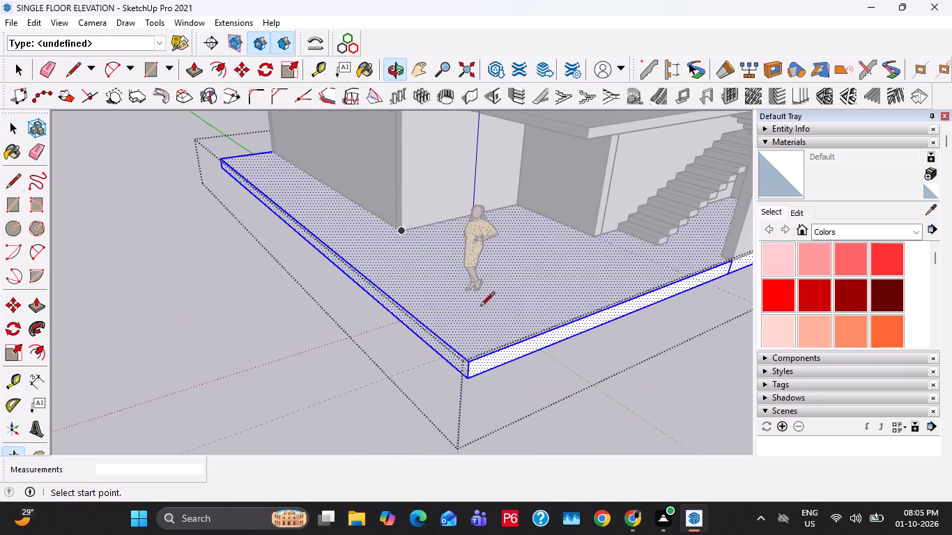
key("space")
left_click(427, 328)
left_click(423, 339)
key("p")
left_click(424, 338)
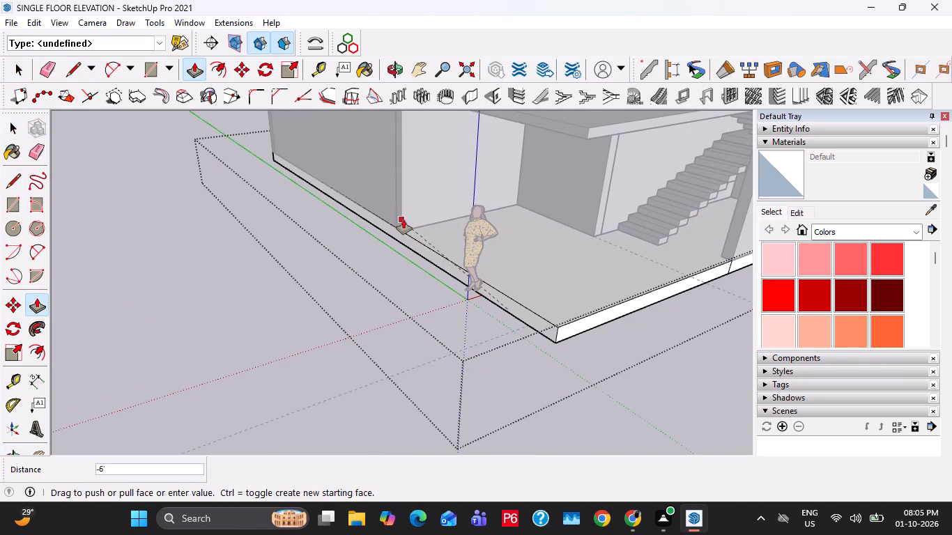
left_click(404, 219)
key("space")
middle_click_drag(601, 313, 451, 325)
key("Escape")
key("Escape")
Place guides along the top front edge and the outer side edge of the porch base.
middle_click_drag(436, 293, 447, 317)
scroll(406, 362, "up", 3)
key("t")
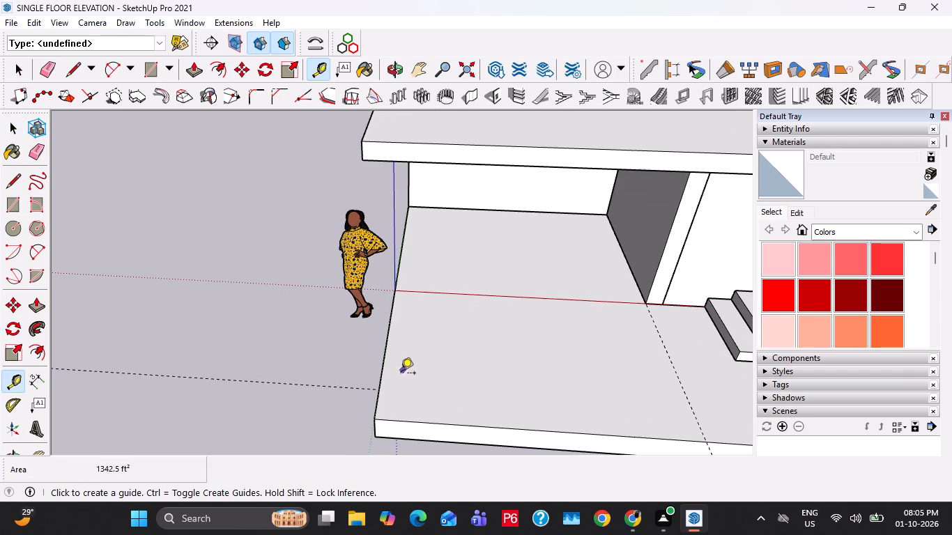
double_click(387, 420)
double_click(382, 378)
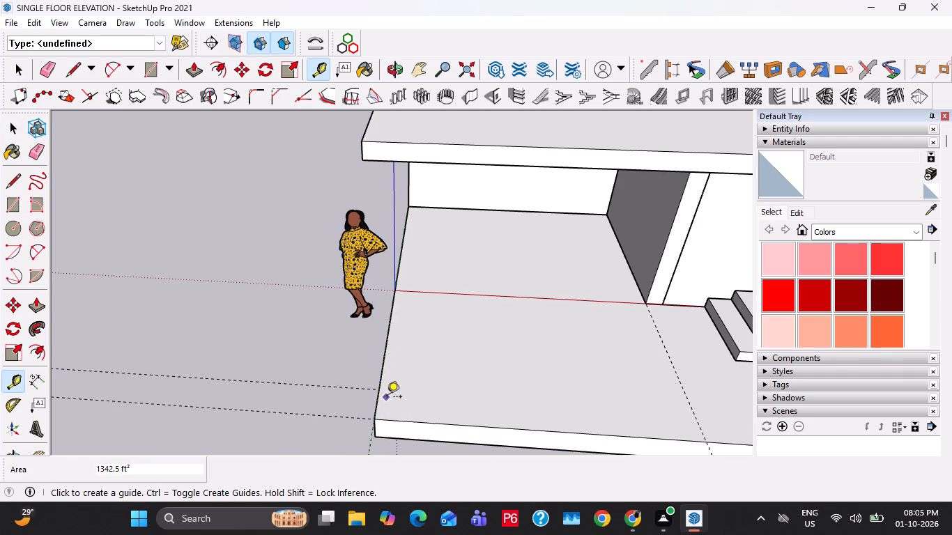
Offset guides on the porch floor 1'6" inward from the outer side edge and 9" inward from the front edge.
left_click(381, 397)
key("1")
key("apostrophe")
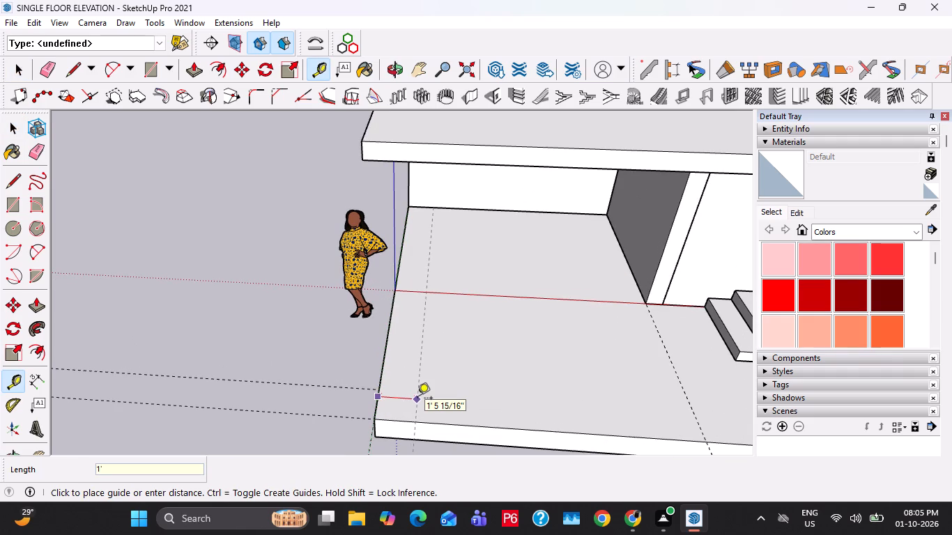
type("6\"")
key("Return")
left_click(406, 417)
type("9\"")
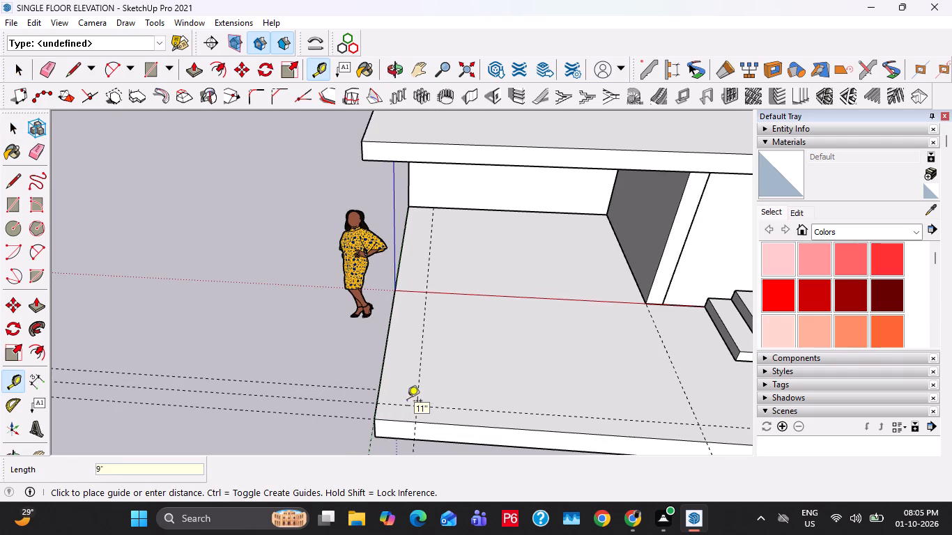
key("Return")
Draw a 1'6" by 9" column rectangle between the guides at the porch base's outer front corner.
scroll(404, 410, "up", 3)
key("space")
key("r")
left_click(368, 399)
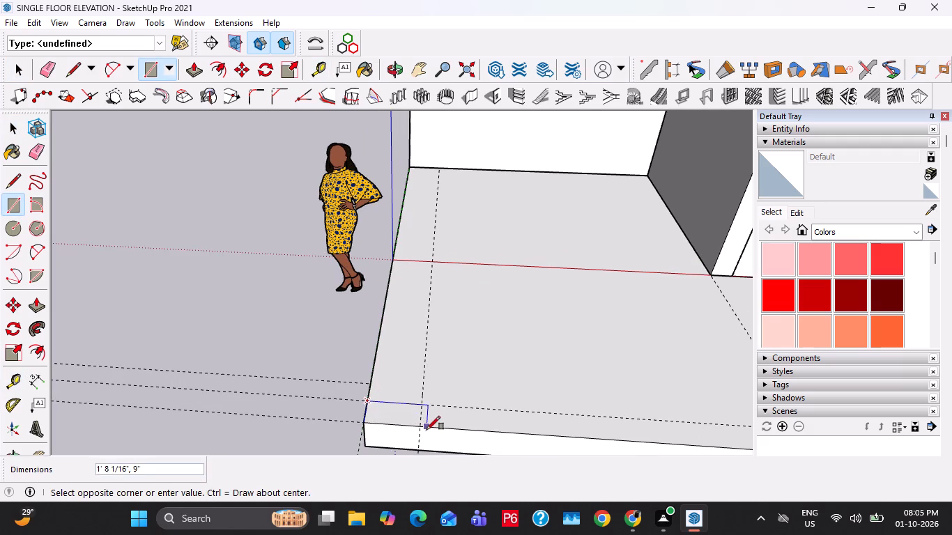
left_click(422, 425)
key("space")
Pull the corner rectangle up to the underside of the porch roof slab to form a column.
key("p")
left_click(387, 412)
scroll(387, 377, "down", 8)
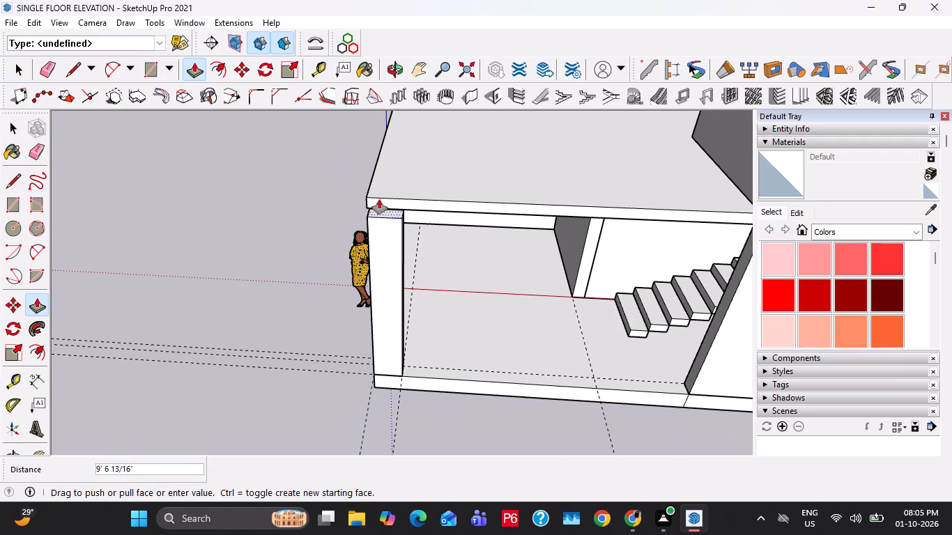
left_click(417, 210)
key("space")
Place a vertical guide about halfway across the column's front face.
scroll(389, 305, "up", 3)
key("t")
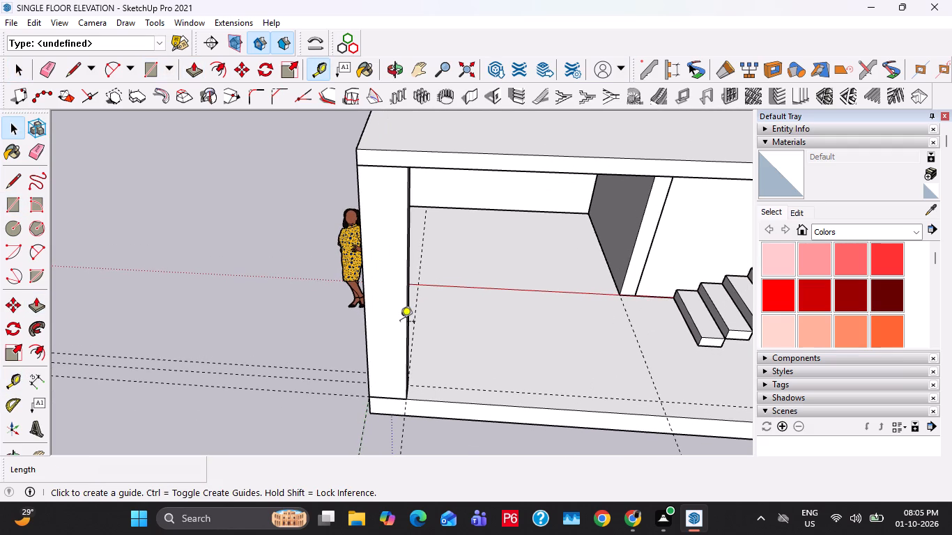
left_click(410, 323)
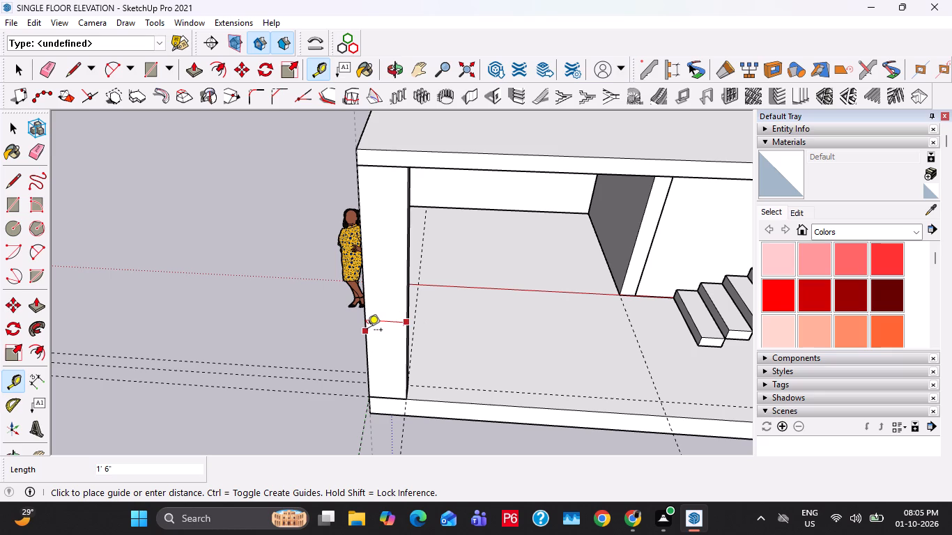
key("4")
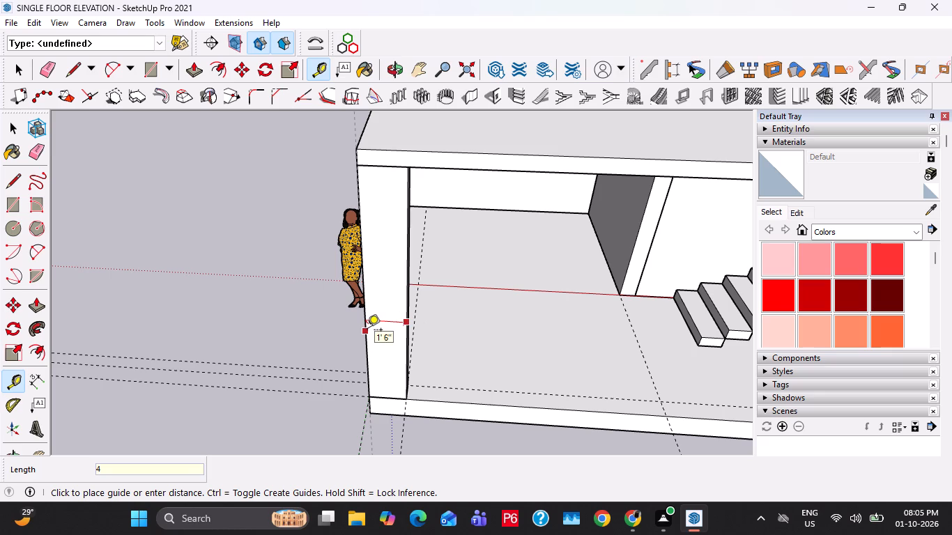
key("BackSpace")
key("space")
left_click(385, 331)
key("space")
Push the column's inner side face, facing the stairs, inward 3".
left_click(395, 329)
scroll(415, 322, "up", 7)
key("space")
left_click(408, 309)
key("p")
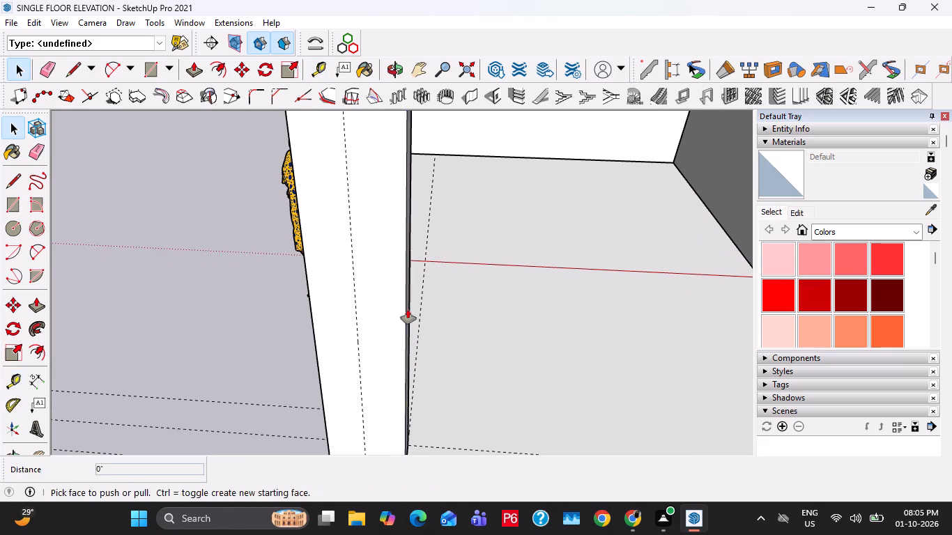
left_click(408, 309)
type("3\"")
key("Return")
scroll(383, 308, "down", 7)
key("space")
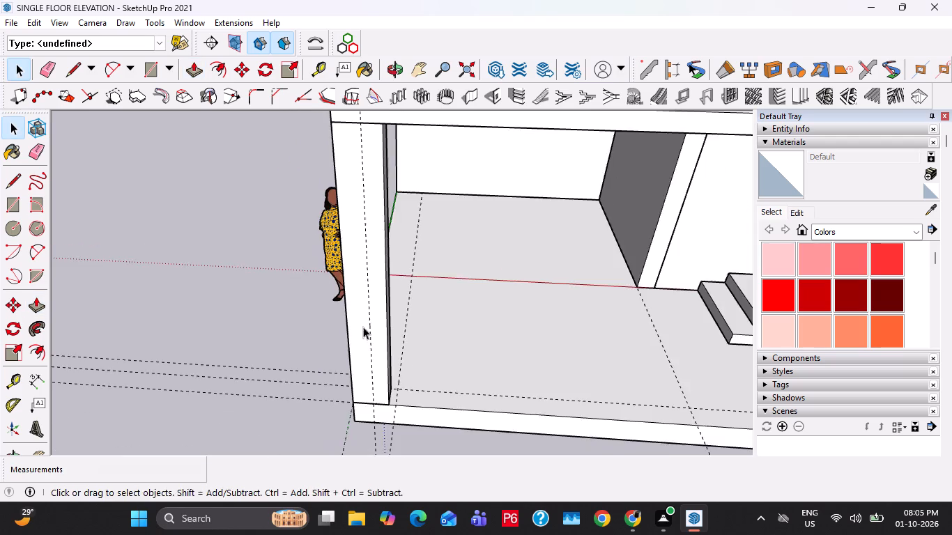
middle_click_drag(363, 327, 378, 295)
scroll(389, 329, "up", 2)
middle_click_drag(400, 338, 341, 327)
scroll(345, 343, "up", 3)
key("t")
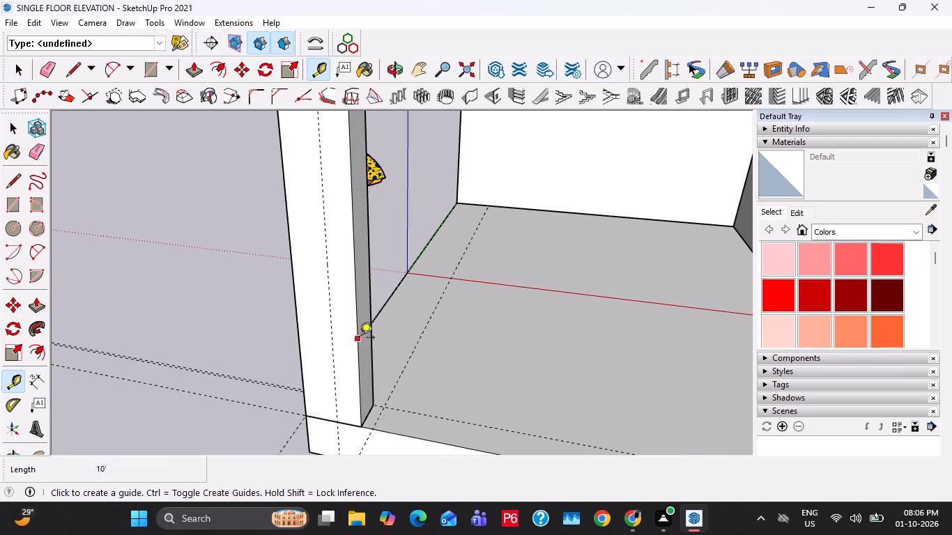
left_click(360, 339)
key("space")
Select the whole porch corner column and make it a group.
triple_click(343, 312)
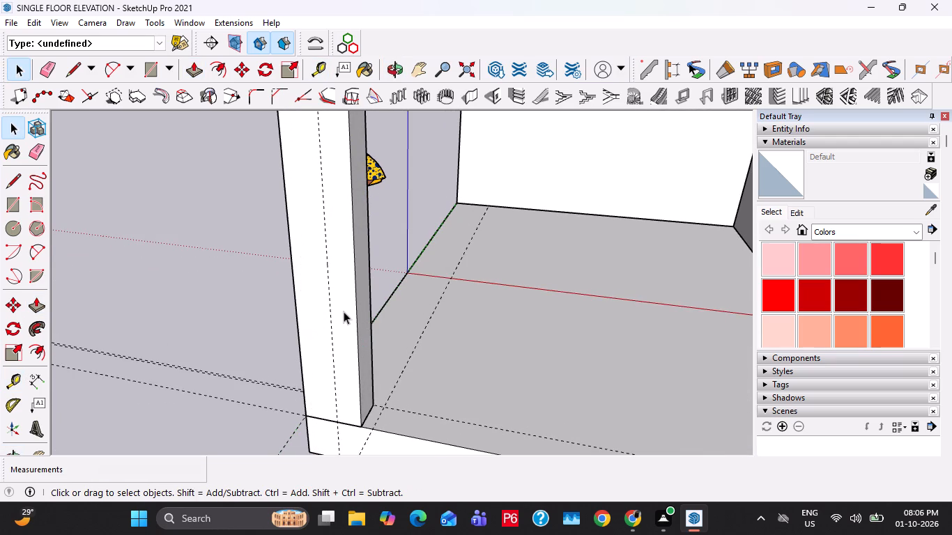
right_click(344, 311)
left_click(406, 185)
scroll(393, 224, "down", 7)
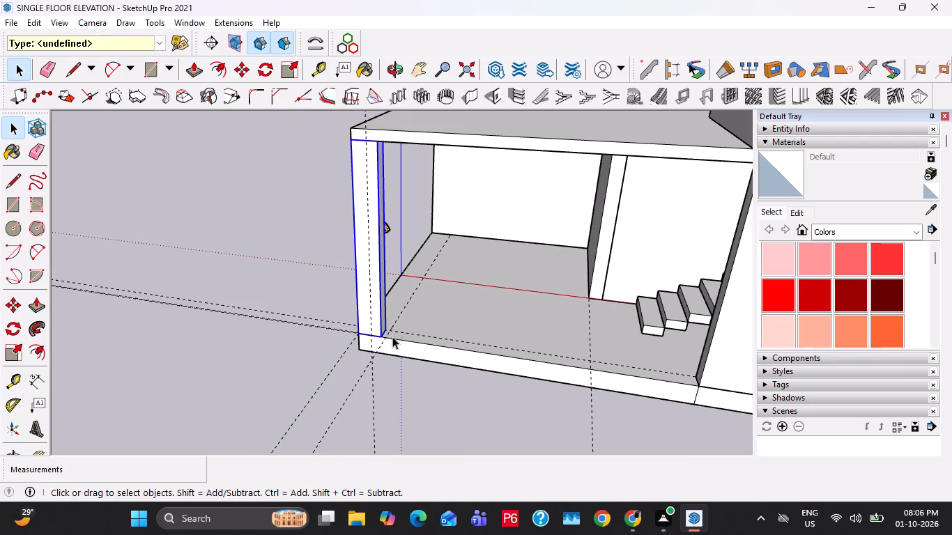
Copy the grouped porch corner column 15' along the front edge to the junction with the stair block.
key("comma")
key("m")
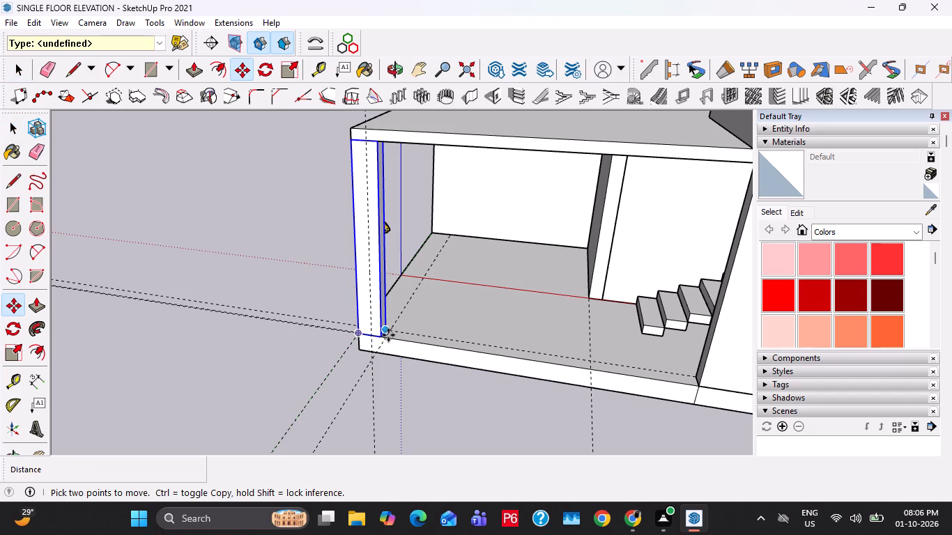
left_click(383, 339)
left_click(700, 382)
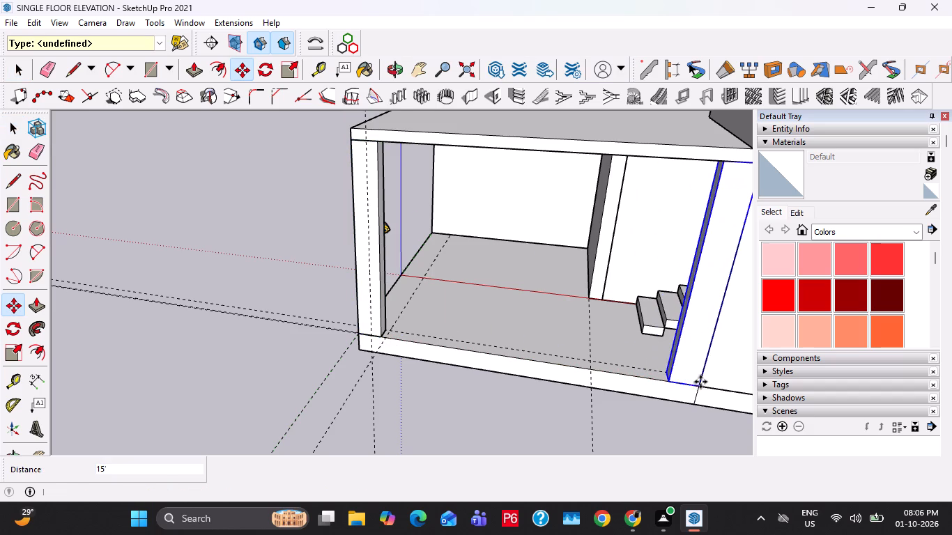
key("space")
key("space")
left_click(593, 426)
Delete all guides from the model.
scroll(509, 340, "down", 6)
middle_click_drag(490, 349, 485, 358)
middle_click_drag(552, 323, 611, 388)
left_click(31, 21)
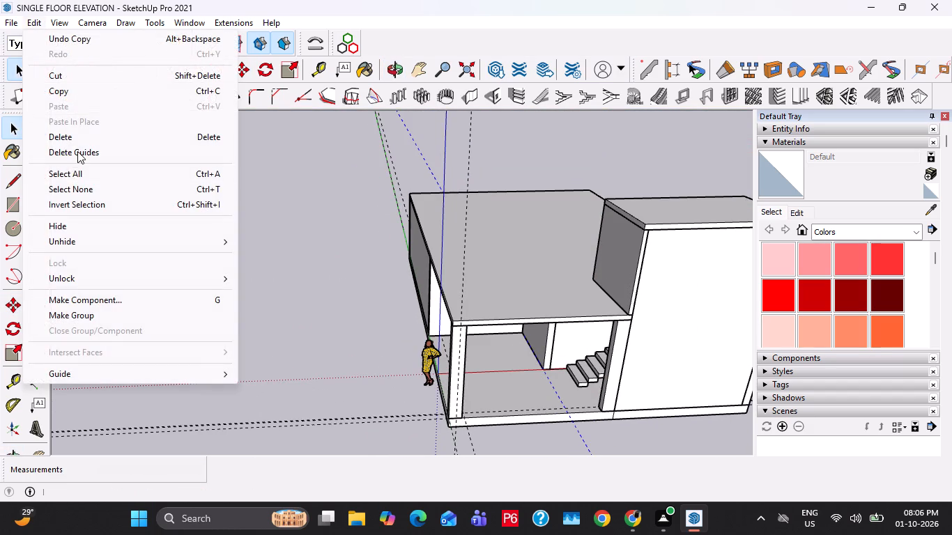
left_click(77, 151)
Copy the outer porch corner column straight up so its base stands on top of the porch roof slab.
middle_click_drag(493, 279, 441, 242, "shift")
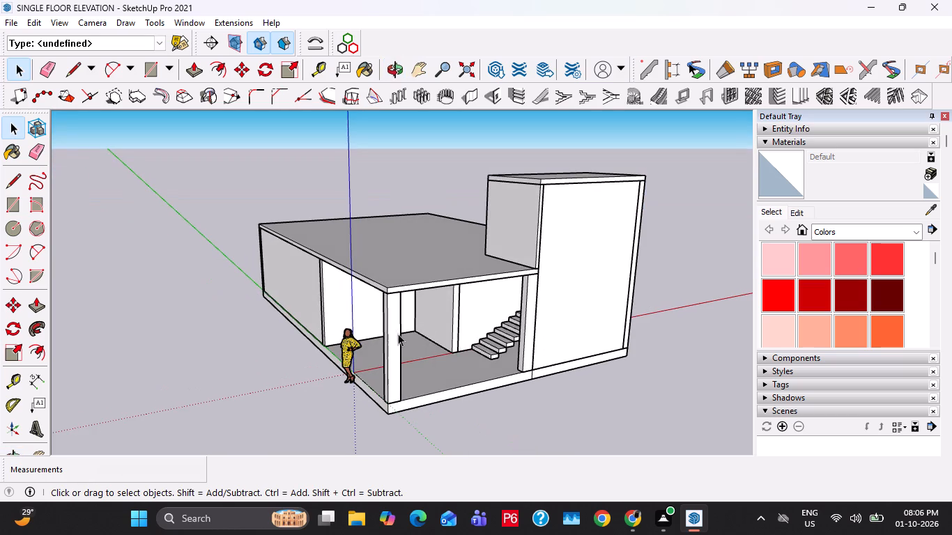
left_click(389, 335)
scroll(406, 376, "up", 1)
key("m")
left_click(390, 410)
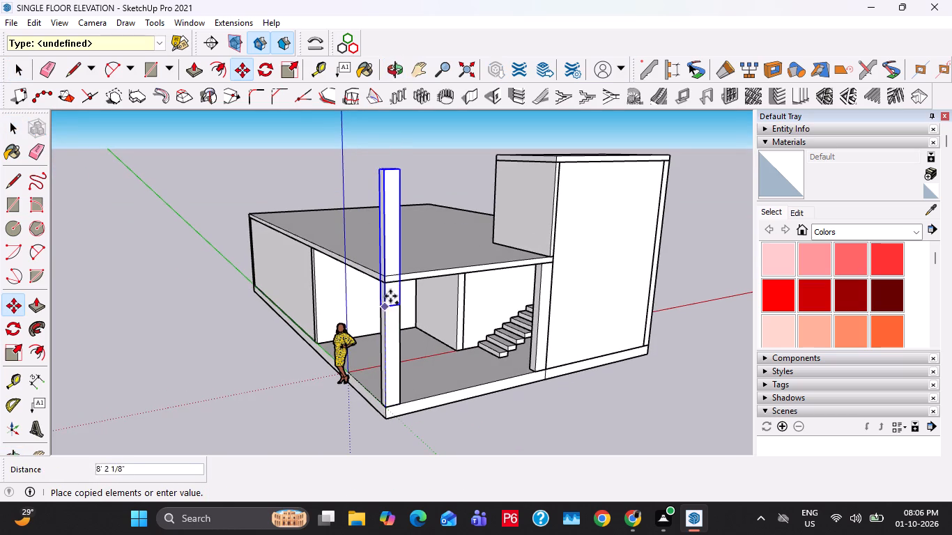
left_click(389, 274)
key("space")
key("space")
key("space")
Copy the column beside the stair block straight up onto the top of the porch roof slab.
left_click(536, 321)
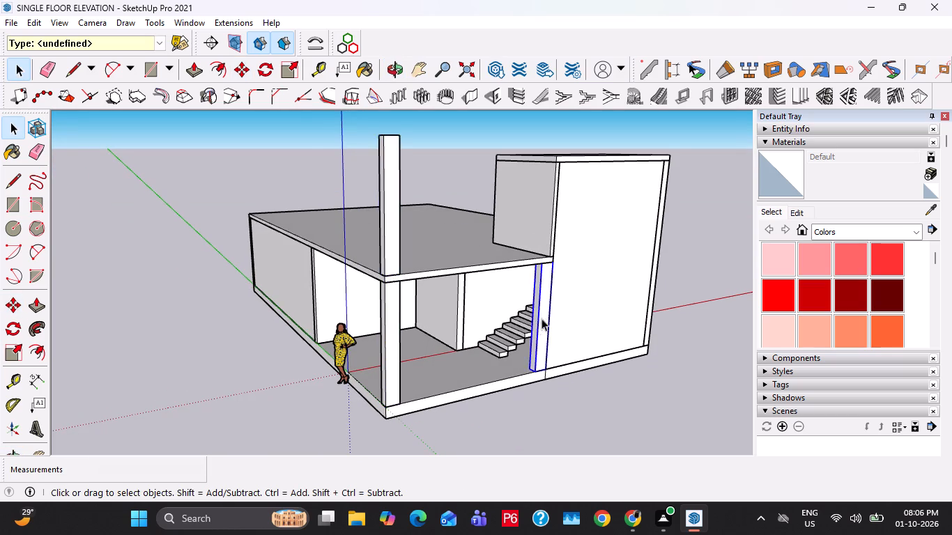
middle_click_drag(521, 320, 447, 329)
key("m")
left_click(486, 391)
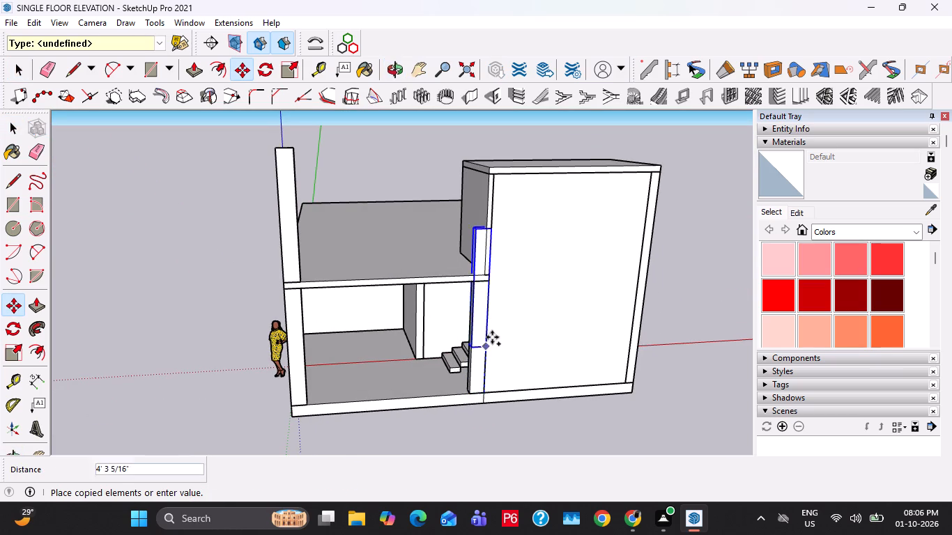
left_click(487, 273)
key("space")
key("space")
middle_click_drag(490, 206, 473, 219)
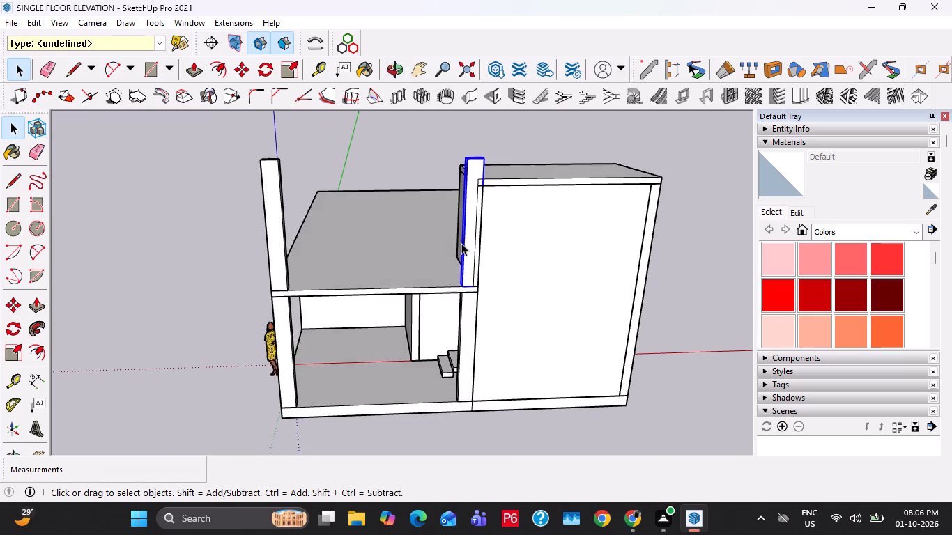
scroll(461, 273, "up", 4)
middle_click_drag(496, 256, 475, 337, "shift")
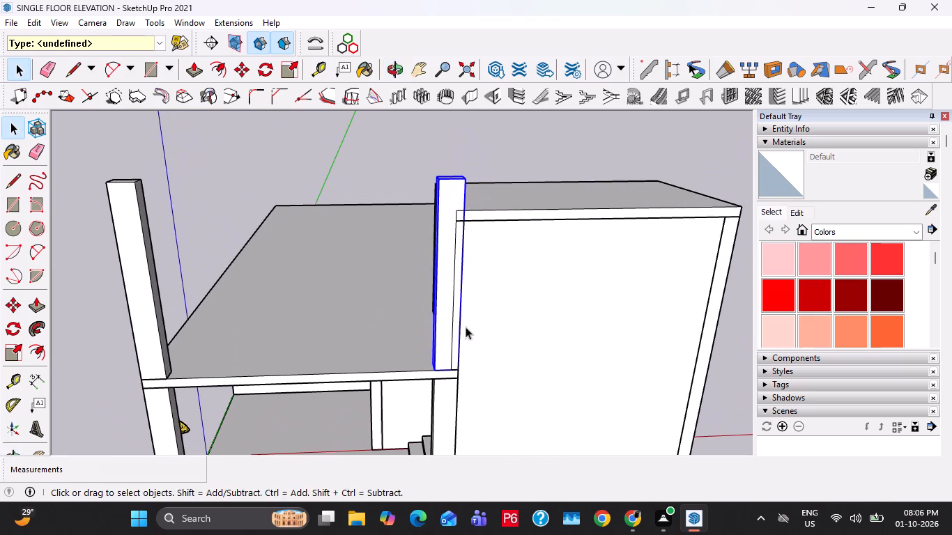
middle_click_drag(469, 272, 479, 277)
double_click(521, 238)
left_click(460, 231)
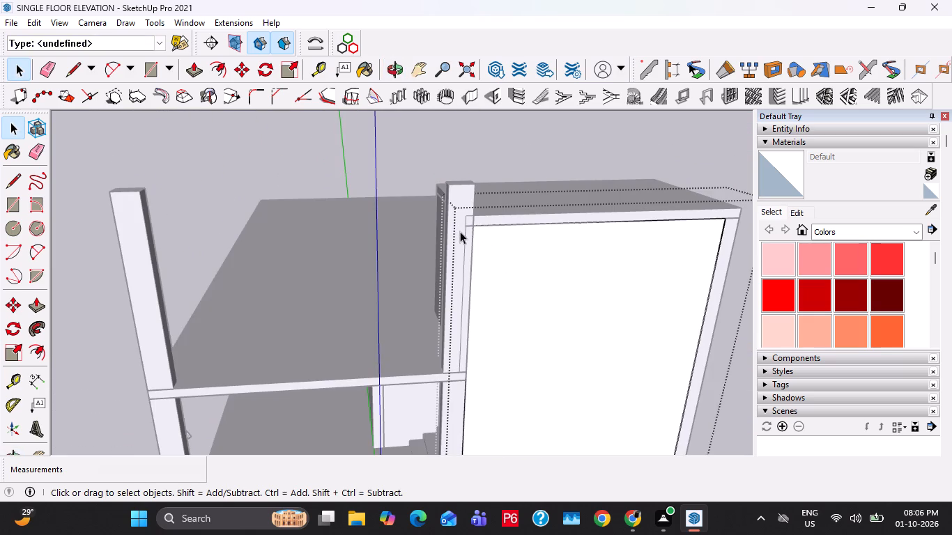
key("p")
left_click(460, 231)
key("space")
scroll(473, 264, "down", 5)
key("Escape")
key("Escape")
Inside the stair block's roof slab group, pull the side face out over the porch to the upper corner column.
middle_click_drag(483, 269, 436, 243)
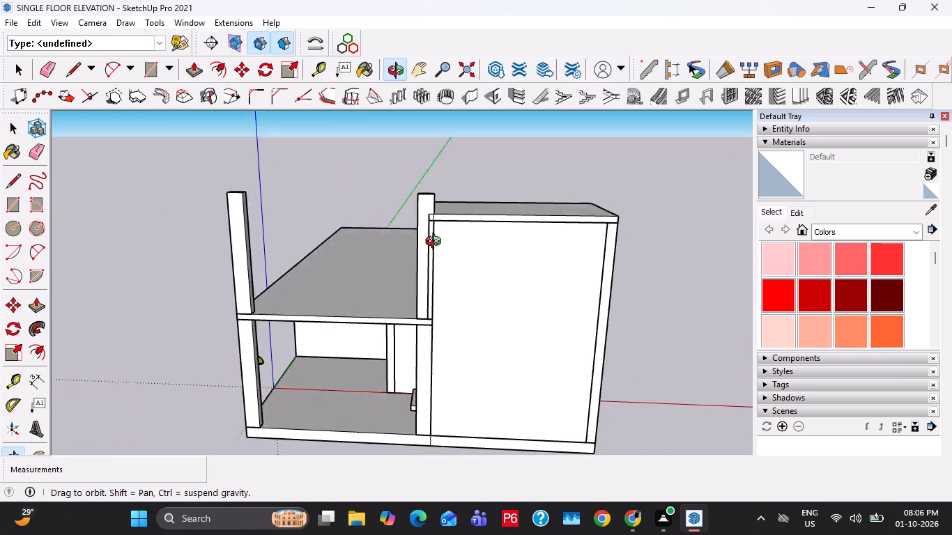
middle_click_drag(436, 243, 431, 235)
scroll(429, 219, "down", 3)
middle_click_drag(380, 266, 410, 273)
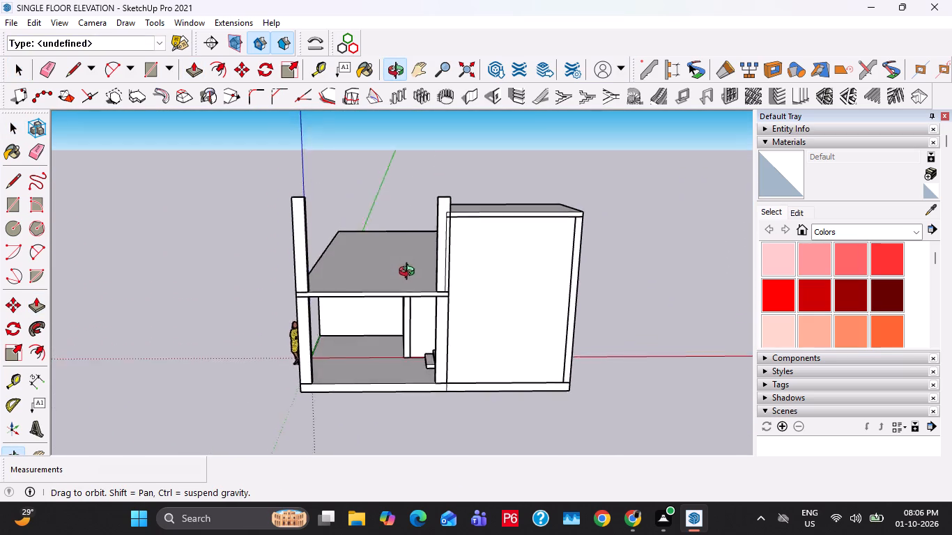
middle_click_drag(410, 273, 571, 359)
scroll(521, 249, "up", 4)
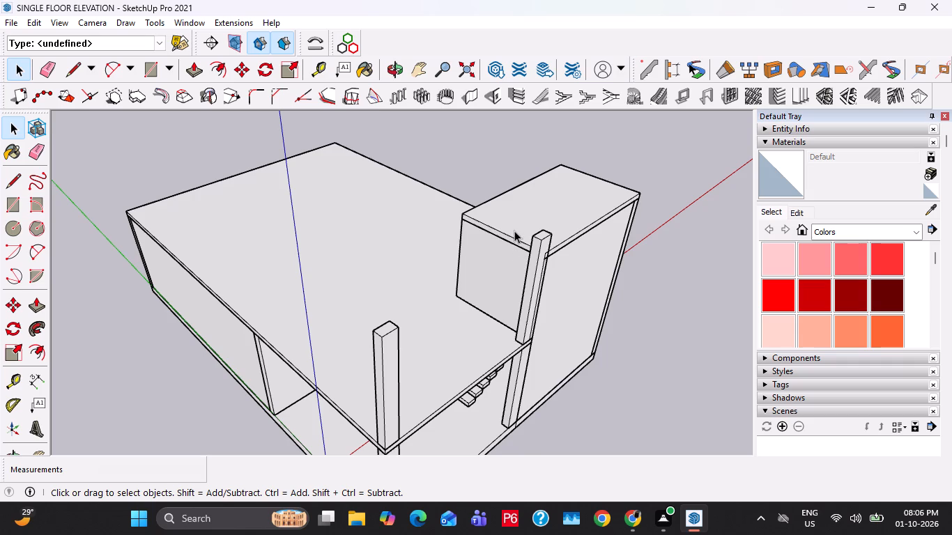
left_click(514, 231)
double_click(514, 233)
left_click(513, 240)
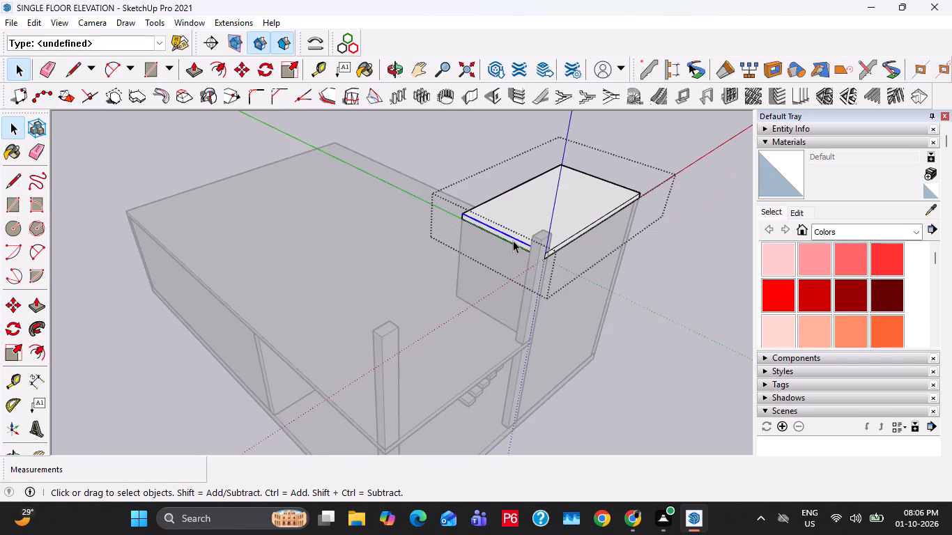
key("p")
left_click(513, 240)
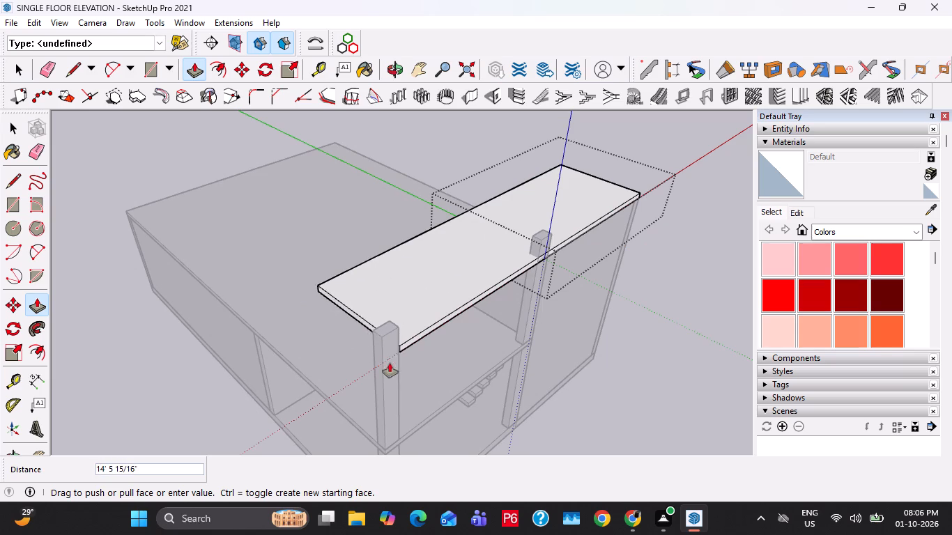
left_click(383, 364)
middle_click_drag(397, 358, 304, 291)
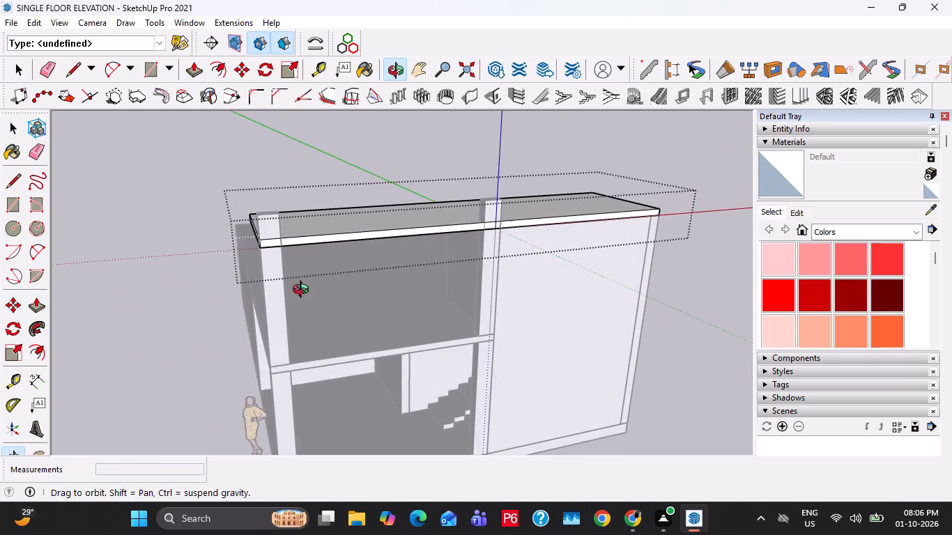
middle_click_drag(304, 291, 300, 290)
key("space")
key("Escape")
key("Escape")
Push the top of the upper corner column down to the underside of the extended roof slab.
scroll(279, 250, "up", 1)
scroll(220, 249, "up", 2)
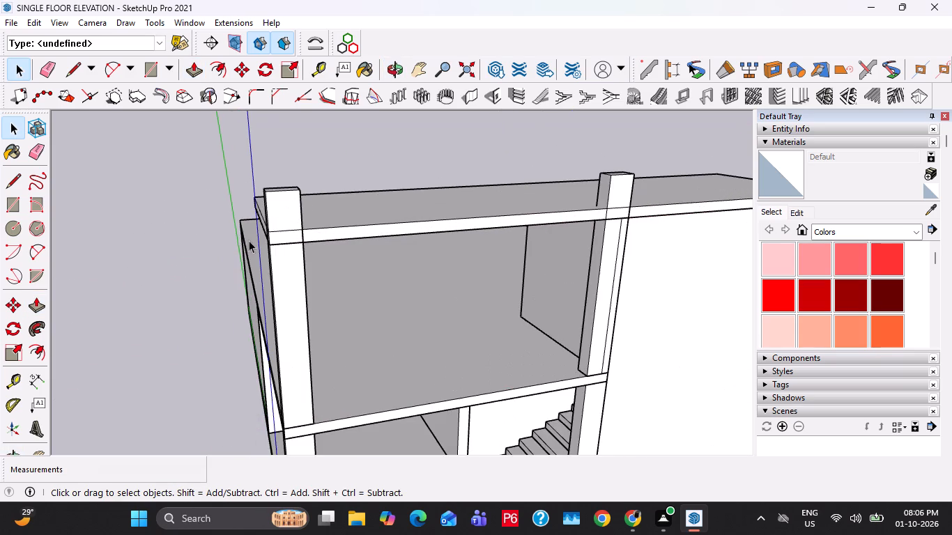
double_click(286, 205)
left_click(285, 188)
key("p")
left_click(285, 188)
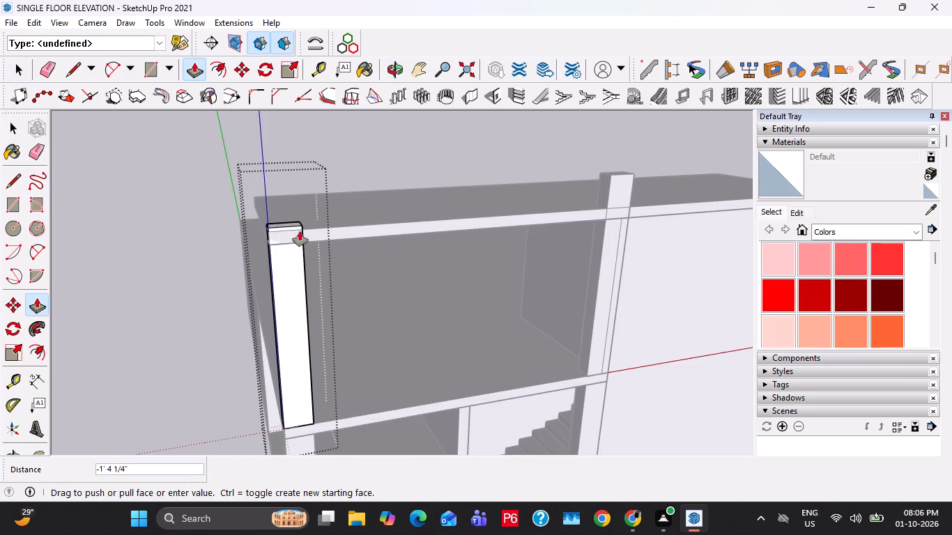
left_click(312, 241)
key("space")
scroll(312, 241, "down", 2)
key("Escape")
key("Escape")
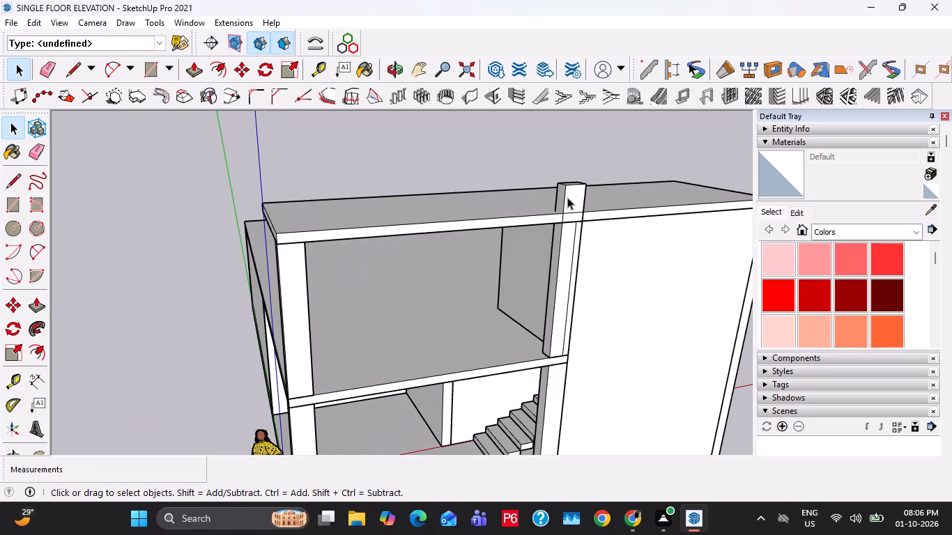
Push the top of the upper column beside the stair block down to the underside of the extended slab.
double_click(567, 197)
middle_click_drag(569, 199, 571, 235)
key("p")
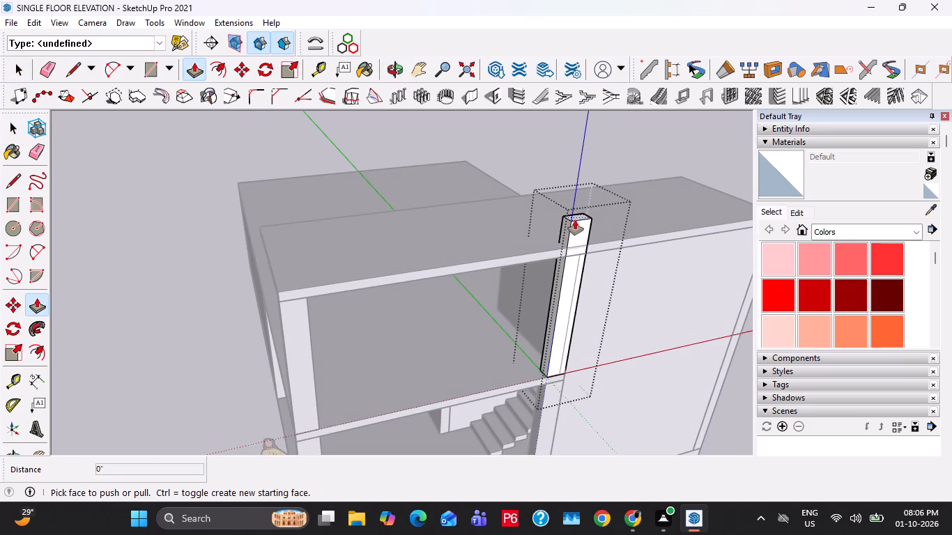
left_click(576, 220)
left_click(600, 251)
key("space")
scroll(565, 254, "down", 2)
key("Escape")
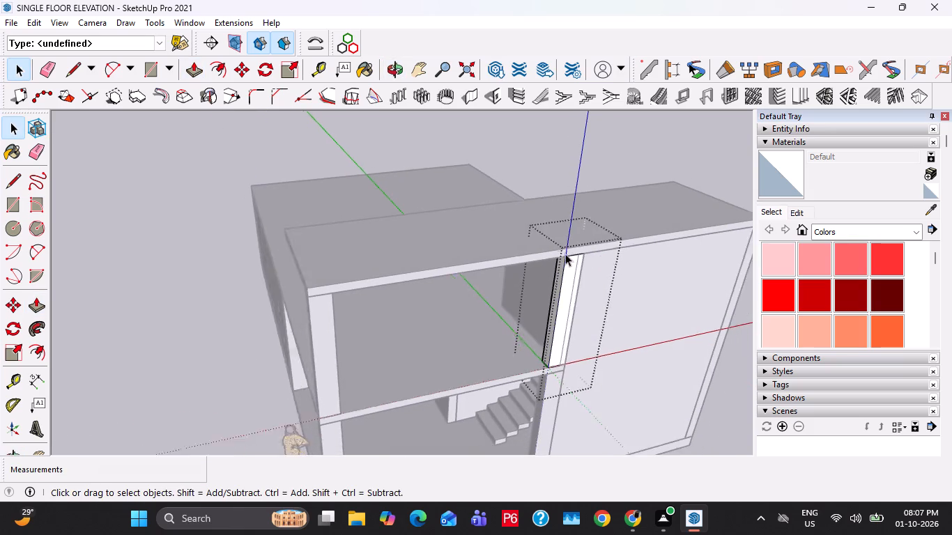
scroll(565, 254, "down", 2)
key("space")
Inside the extended roof slab group, draw a line across the top face from above the inner column to the back edge.
middle_click_drag(446, 268, 504, 225)
scroll(462, 229, "down", 1)
middle_click_drag(450, 230, 390, 205)
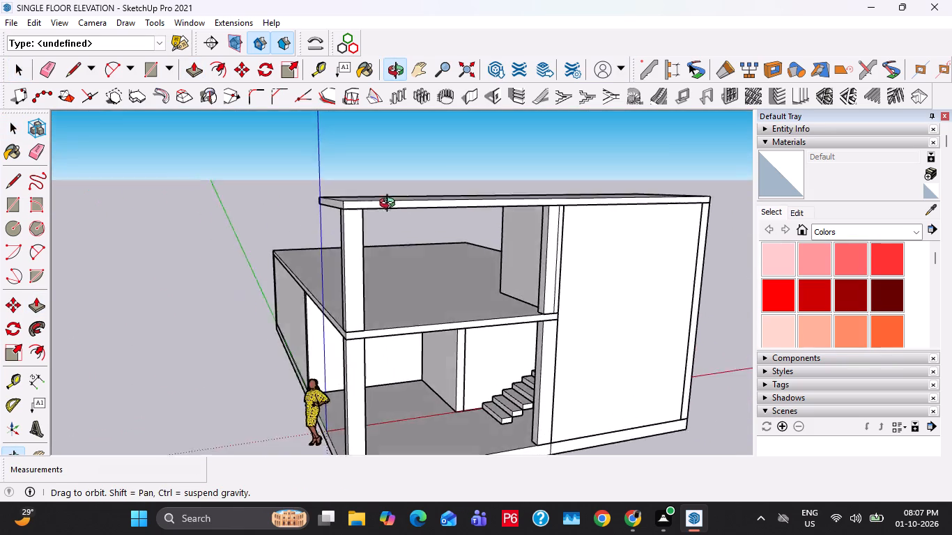
middle_click_drag(390, 205, 332, 205)
scroll(314, 209, "up", 1)
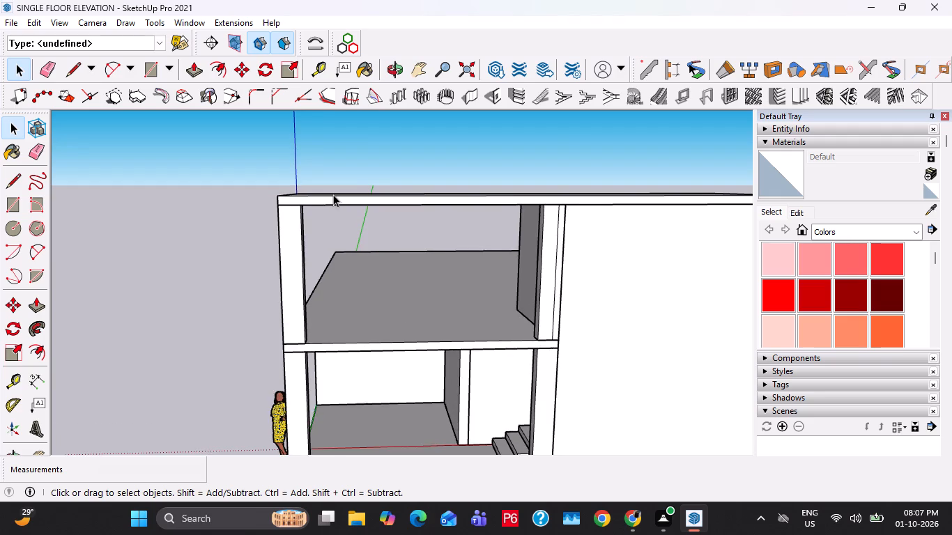
scroll(333, 194, "up", 1)
middle_click_drag(346, 194, 376, 307)
double_click(370, 276)
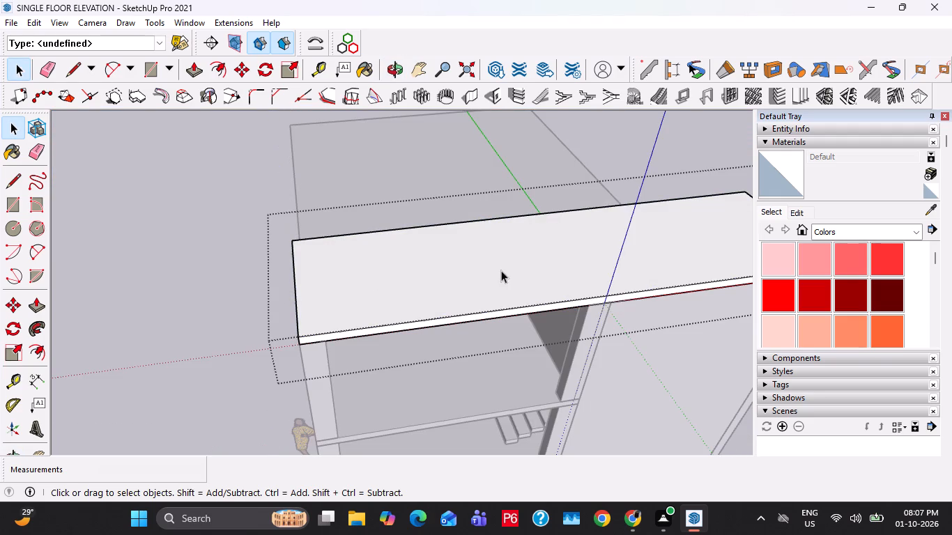
left_click(500, 270)
key("l")
left_click(589, 300)
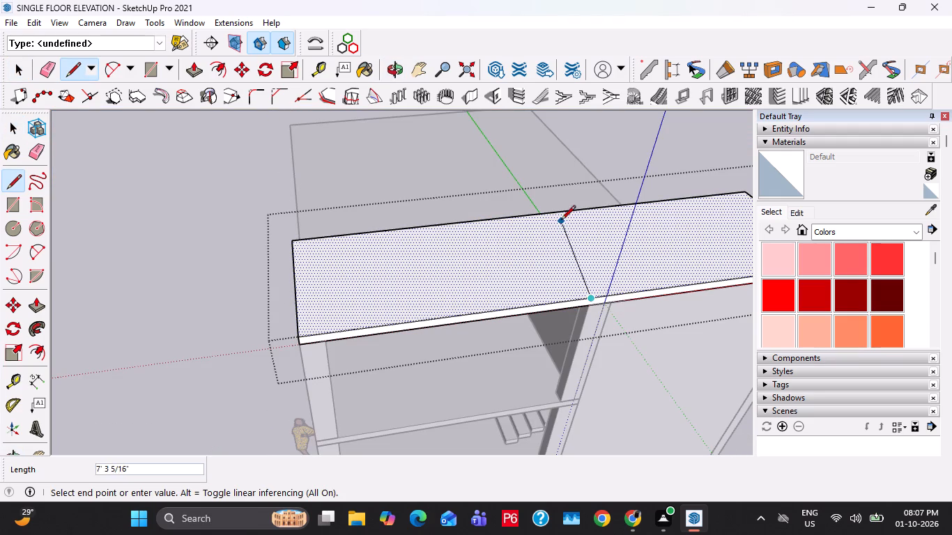
left_click(535, 214)
key("space")
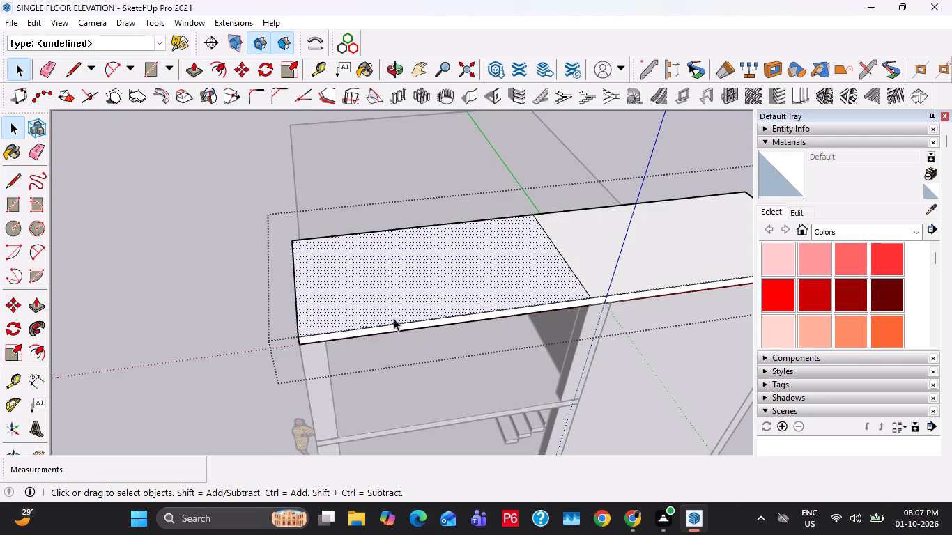
Place a lengthwise guide along the middle of the slab's top face, about 4' from its back edge.
middle_click_drag(350, 300, 357, 318)
scroll(353, 329, "up", 2)
key("t")
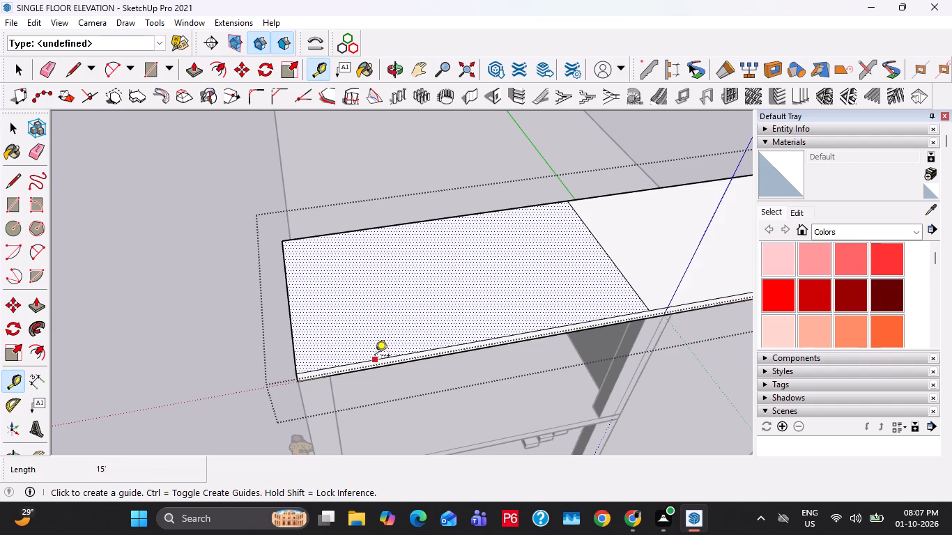
key("space")
left_click(377, 357)
key("t")
left_click(355, 233)
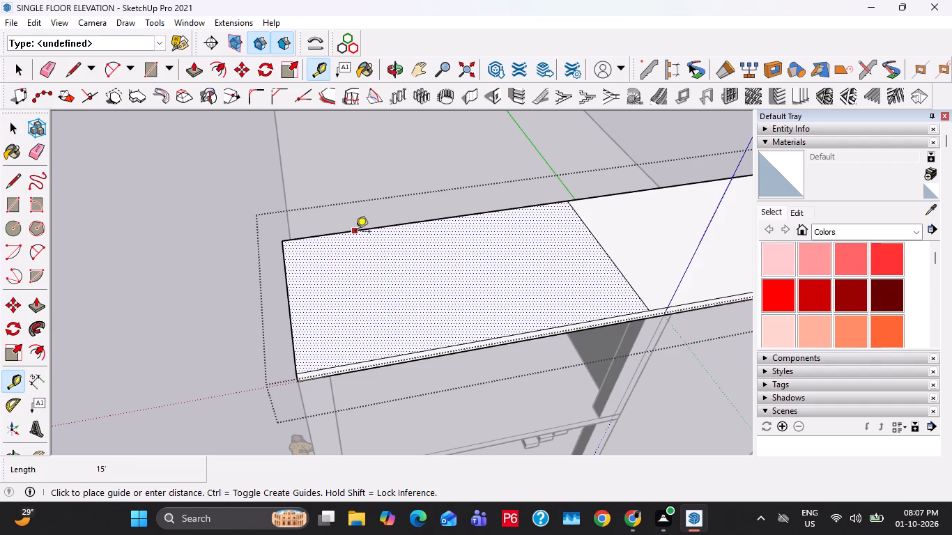
left_click(289, 306)
scroll(337, 289, "up", 2)
left_click(338, 289)
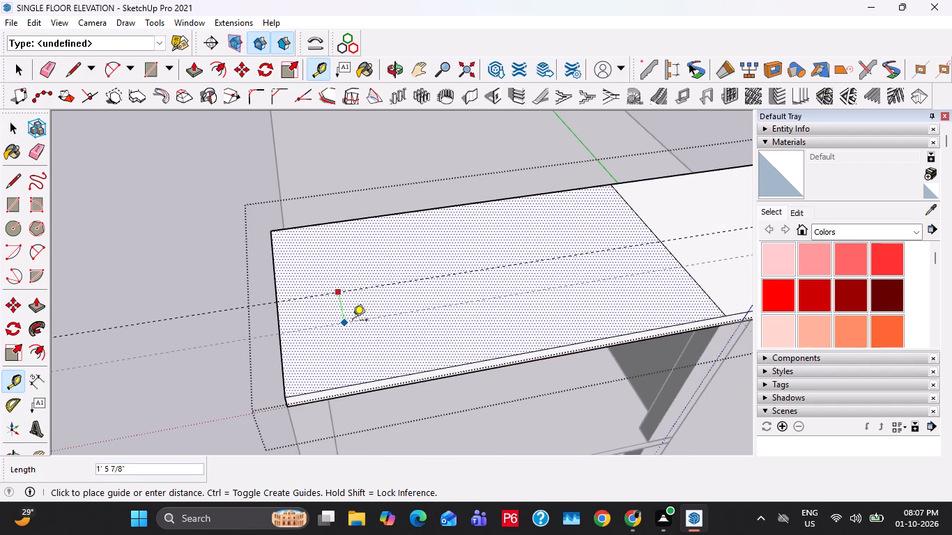
key("space")
scroll(367, 284, "down", 2)
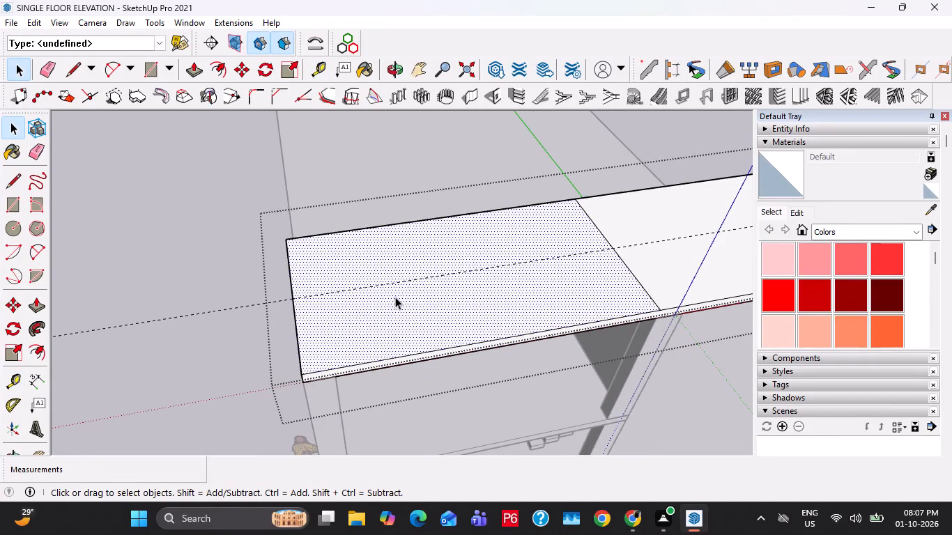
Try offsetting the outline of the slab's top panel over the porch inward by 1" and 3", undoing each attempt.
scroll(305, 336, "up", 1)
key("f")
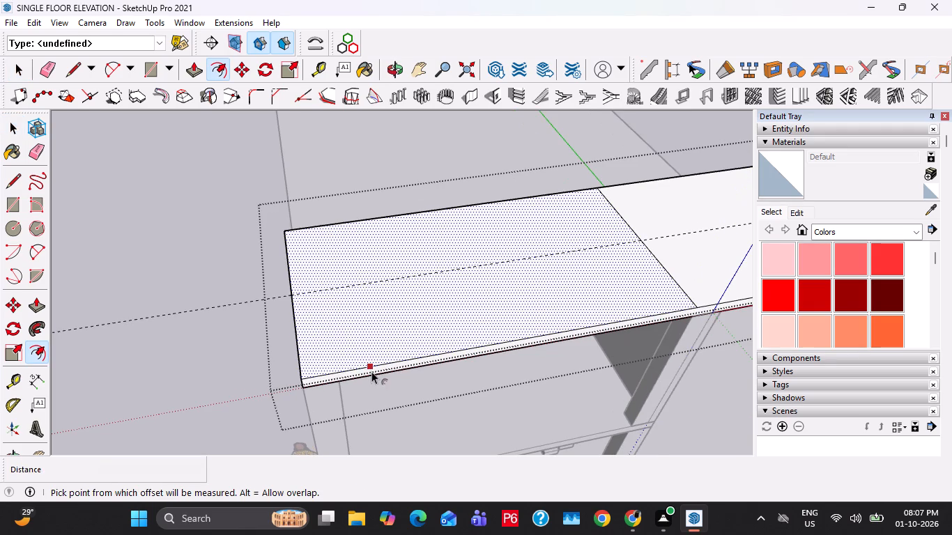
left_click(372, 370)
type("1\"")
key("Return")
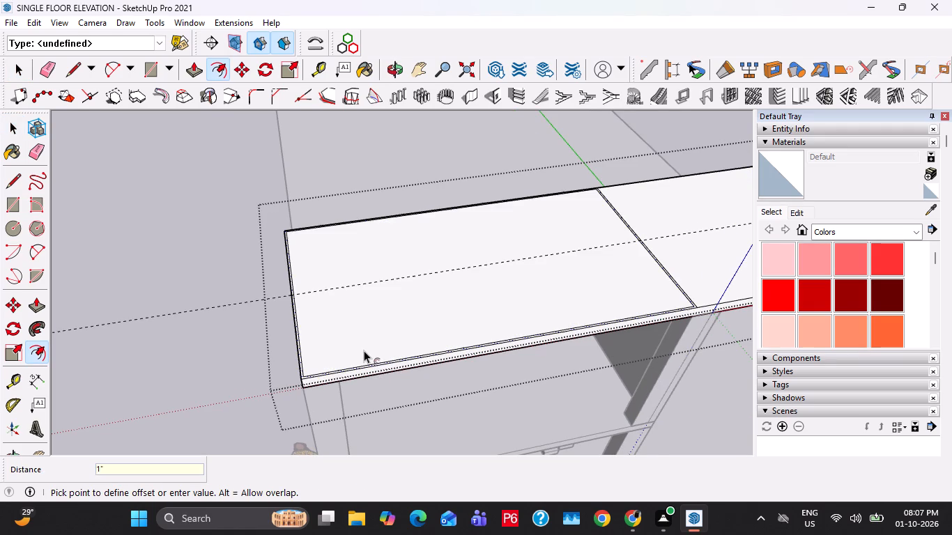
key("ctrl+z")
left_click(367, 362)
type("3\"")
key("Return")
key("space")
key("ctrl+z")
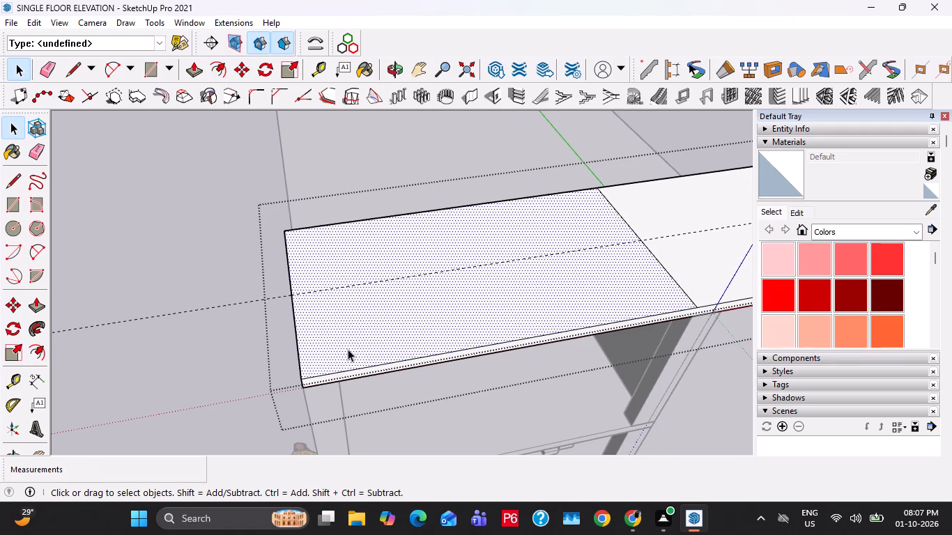
Offset the outline of the slab's top panel over the porch inward by 4".
key("f")
left_click(353, 361)
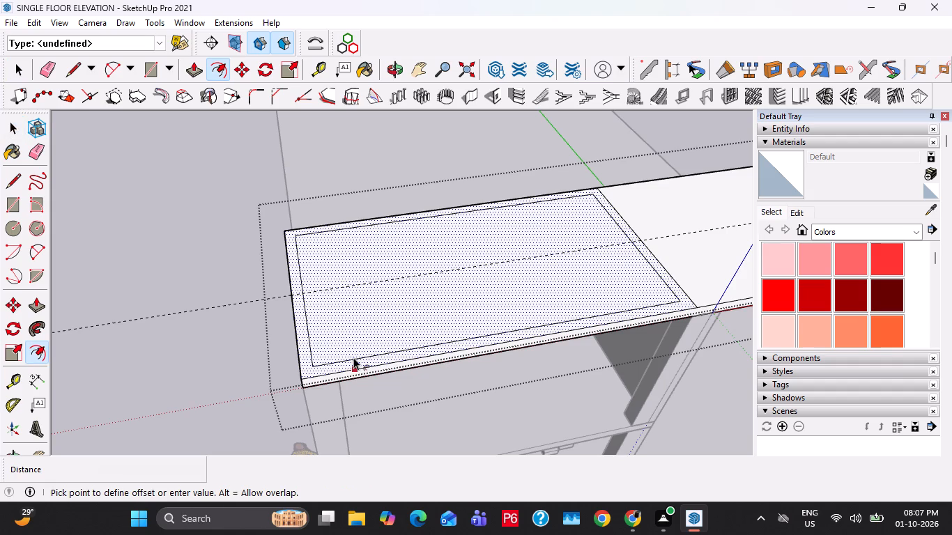
type("4\"")
key("Return")
Copy the back edge of the inset outline on the slab's porch panel 6" toward the front.
middle_click_drag(339, 311, 342, 372)
key("space")
left_click(337, 367)
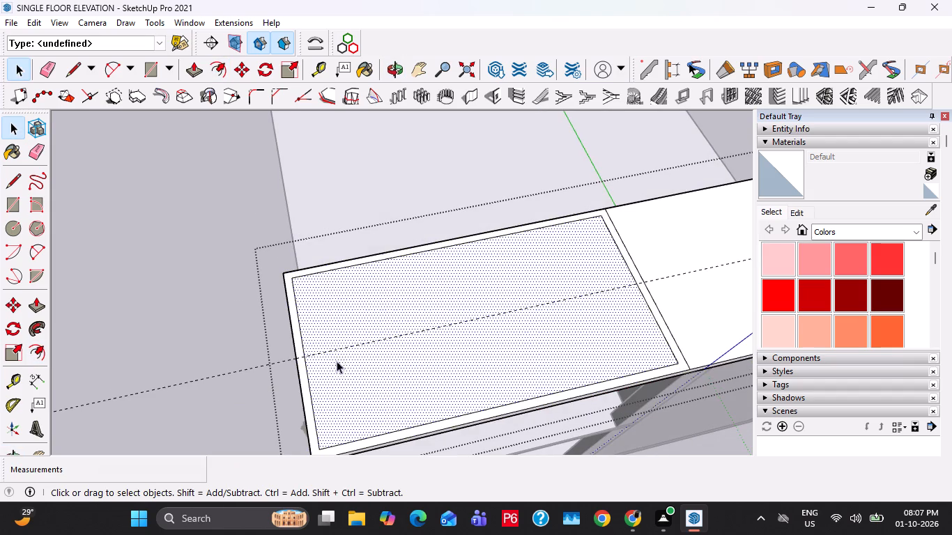
left_click(327, 274)
left_click(329, 270)
key("m")
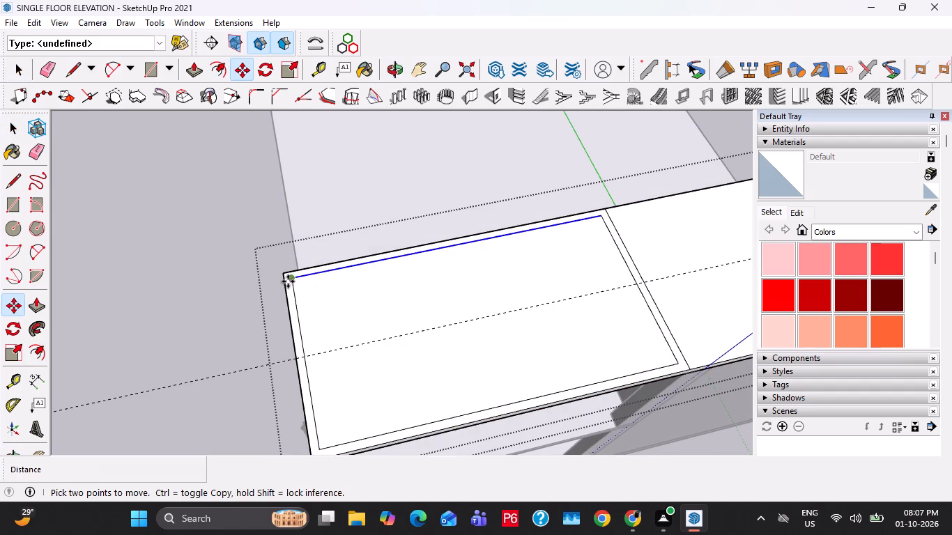
left_click(288, 281)
key("6")
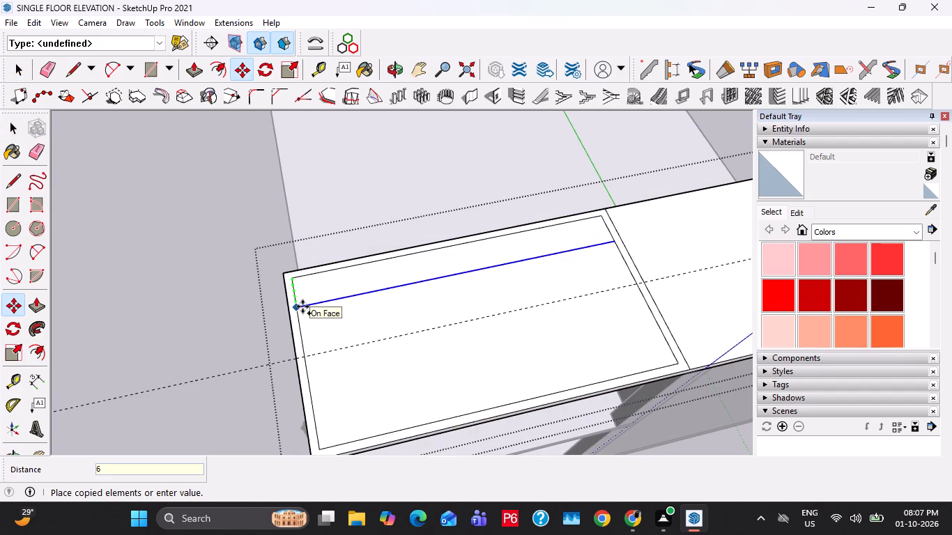
key("Return")
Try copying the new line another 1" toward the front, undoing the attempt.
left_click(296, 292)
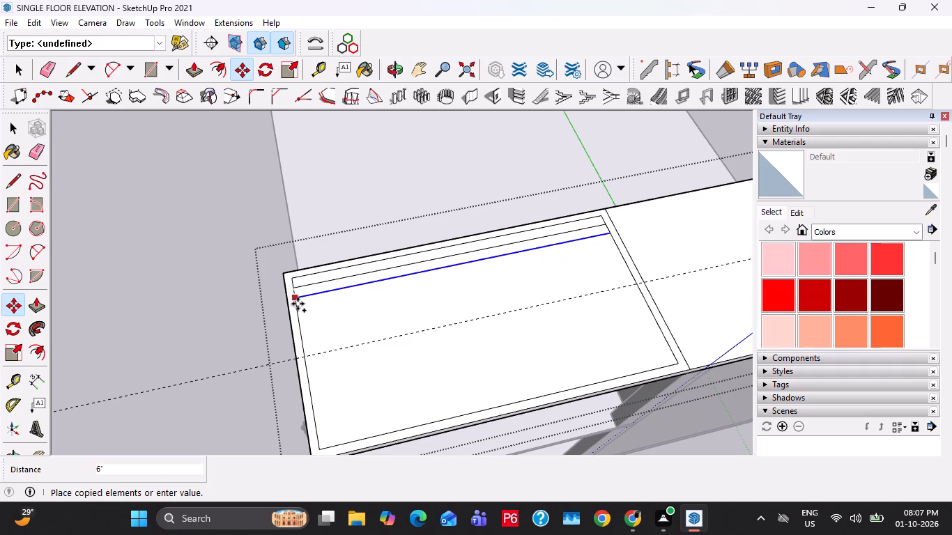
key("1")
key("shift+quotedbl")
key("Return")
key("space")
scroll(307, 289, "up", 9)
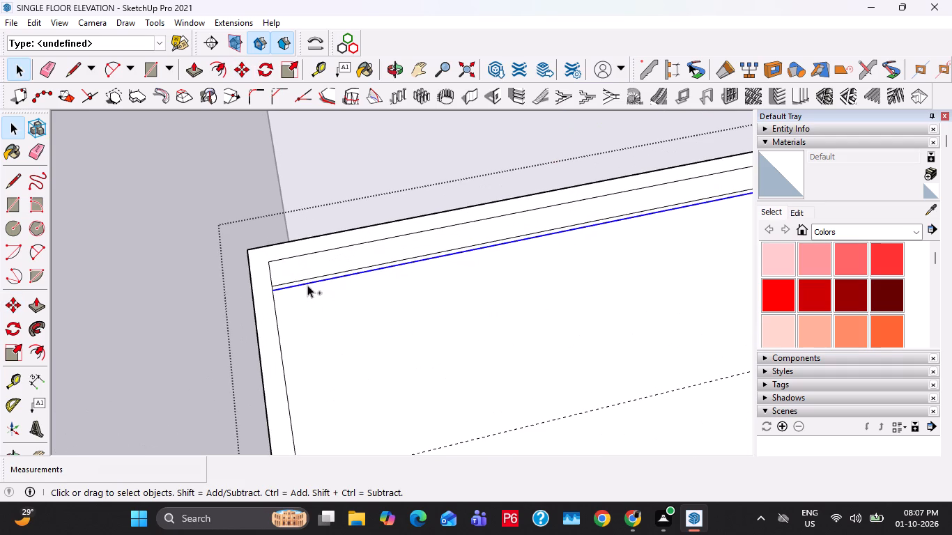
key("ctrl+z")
Copy the new line another 4" toward the front to outline a narrow strip.
left_click(305, 279)
key("m")
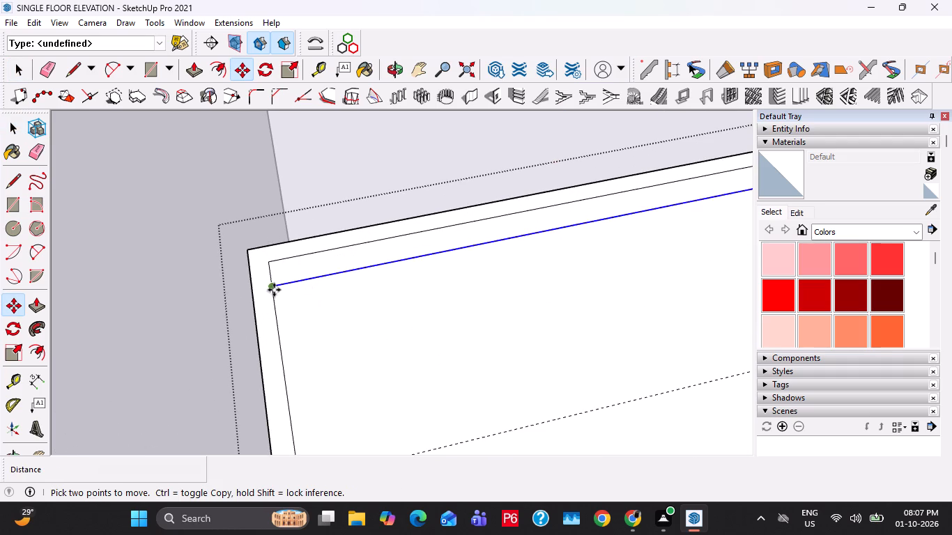
left_click(274, 290)
type("4\"")
key("Return")
key("space")
Array the 4" strip toward the front of the panel as 7 copies, spaced from the inset corner to the strip's front edge.
left_click(312, 284)
key("space")
double_click(312, 286)
key("m")
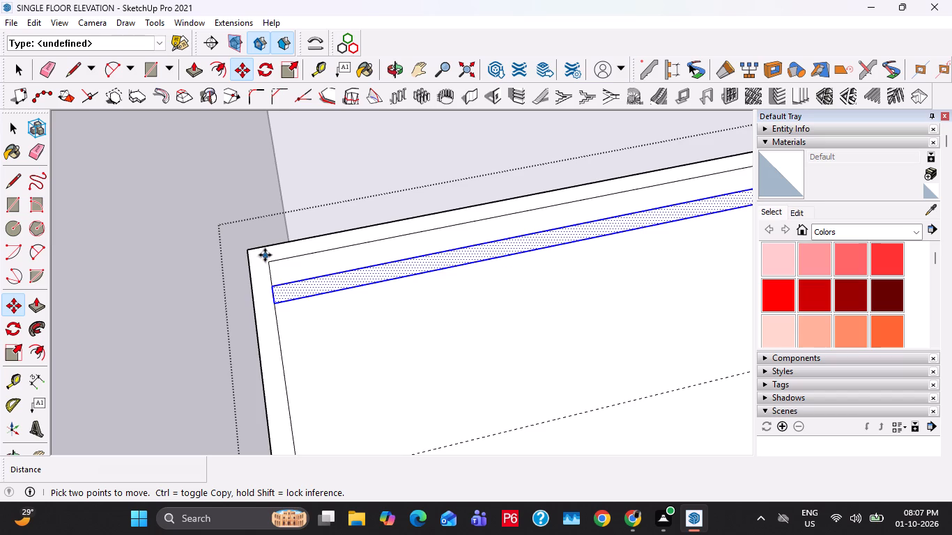
left_click(267, 258)
left_click(281, 304)
type("X4")
key("Return")
scroll(284, 294, "down", 7)
type("X8")
key("Return")
scroll(295, 291, "down", 3)
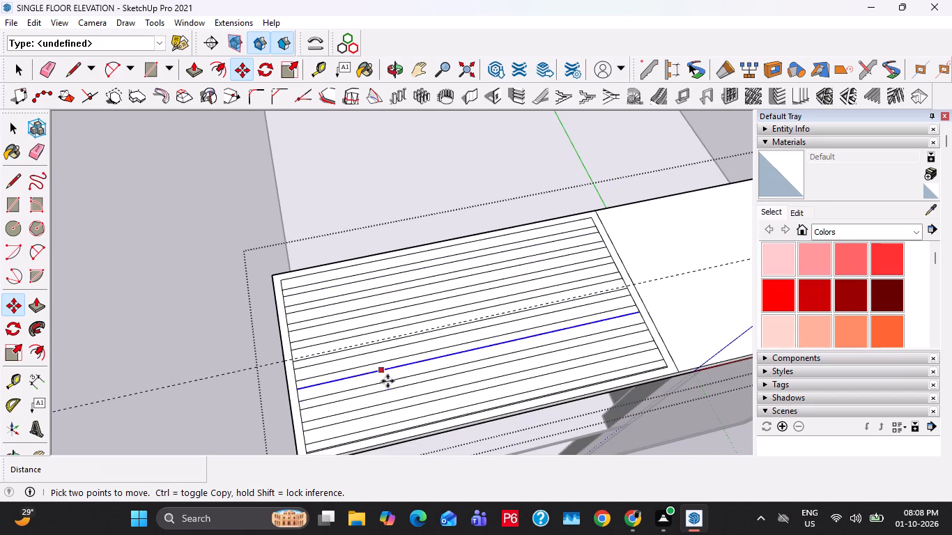
type("X7")
key("Return")
key("space")
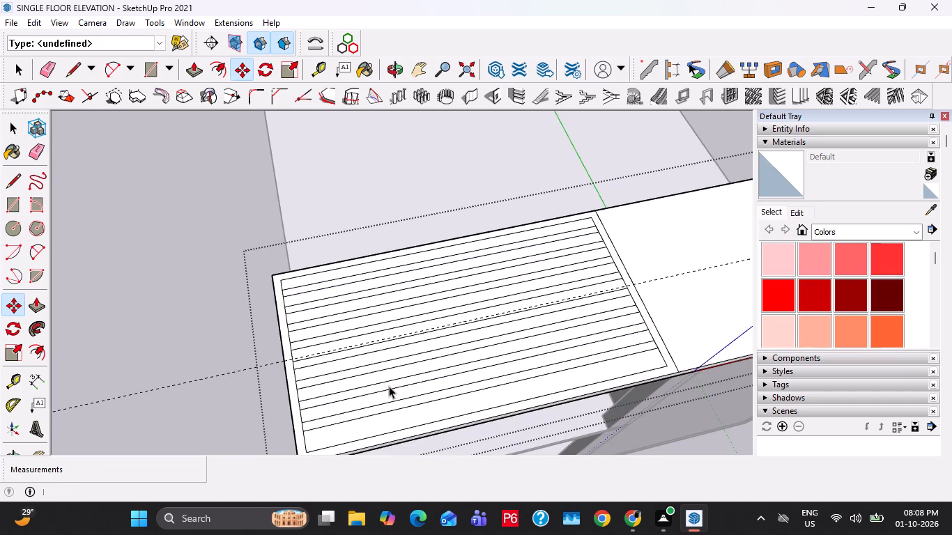
Push the four frontmost gaps between the strips 6" down through the slab.
middle_click_drag(471, 402, 502, 377)
scroll(573, 321, "up", 3)
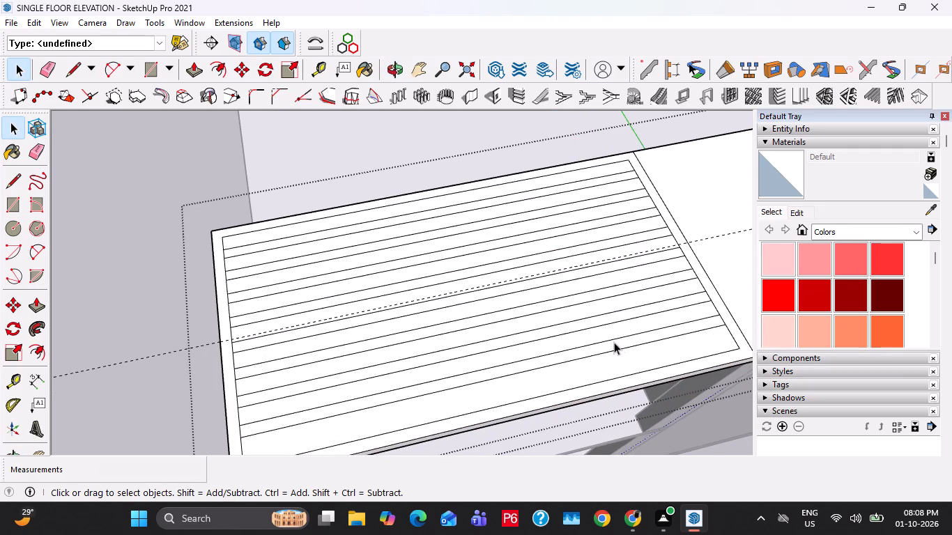
left_click(614, 356)
key("p")
left_click(615, 364)
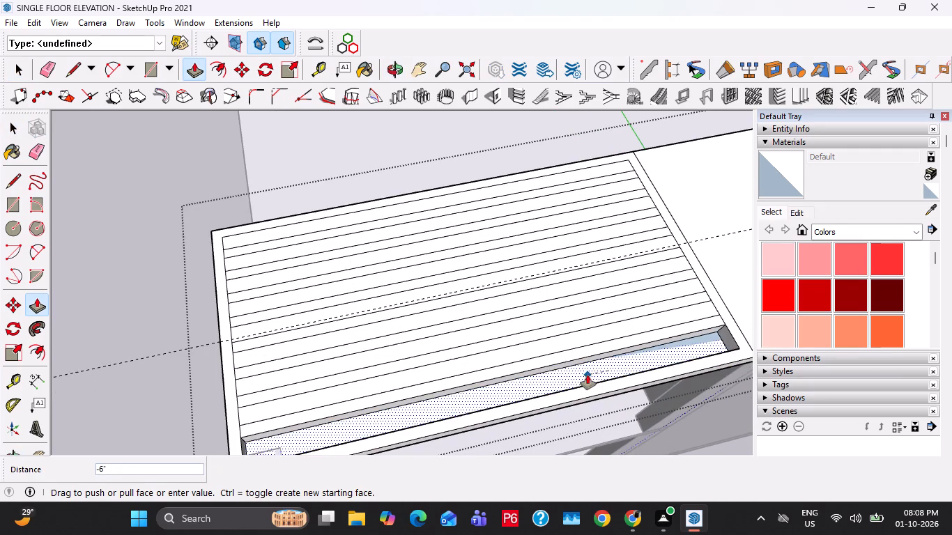
left_click(588, 375)
double_click(590, 339)
scroll(562, 339, "up", 1)
middle_click_drag(562, 342, 641, 386)
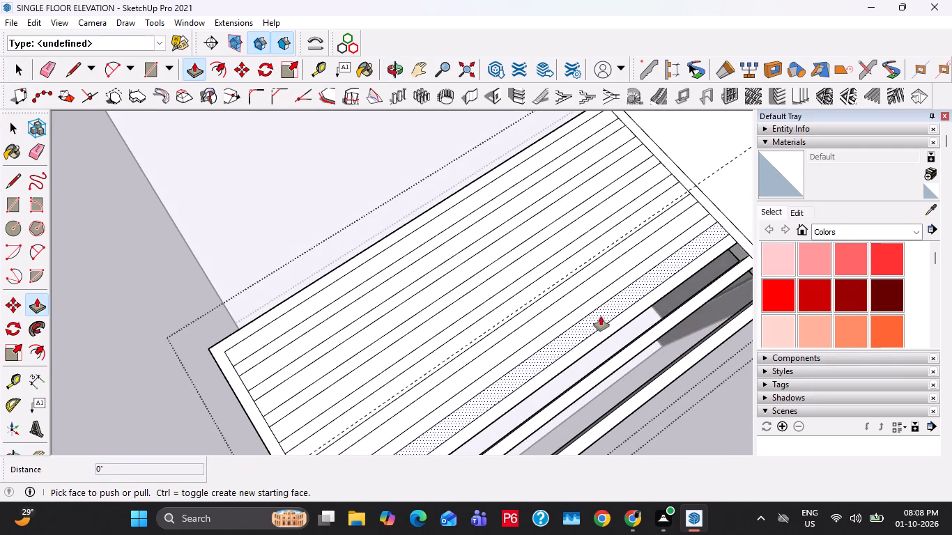
double_click(601, 316)
double_click(576, 295)
Cut the five remaining gaps between the strips through the slab to the same depth, completing the pergola slats.
middle_click_drag(567, 292, 694, 209)
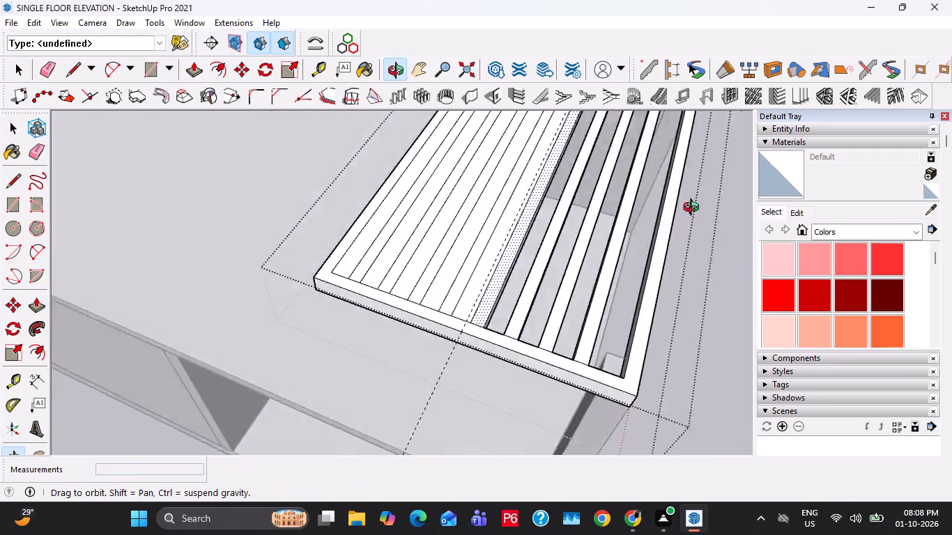
middle_click_drag(694, 209, 735, 256)
scroll(565, 380, "up", 5)
double_click(504, 393)
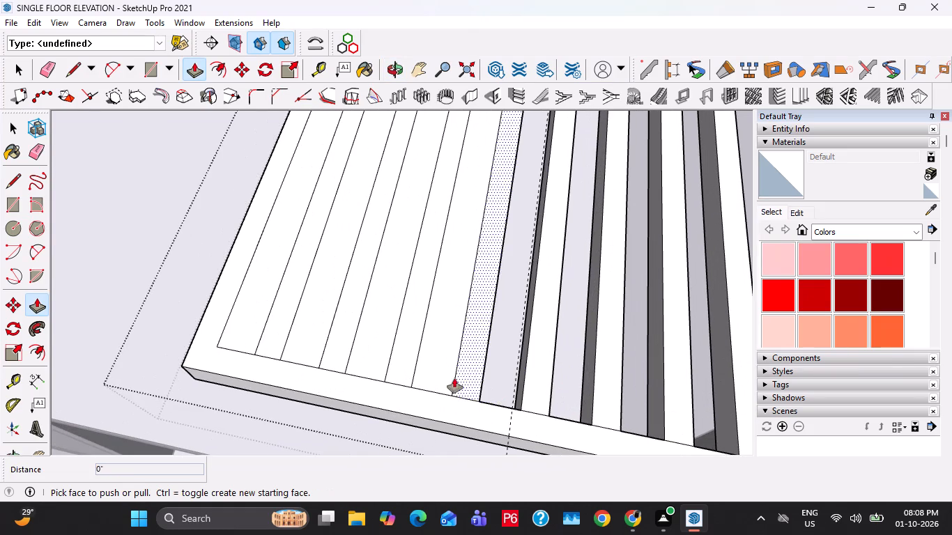
double_click(444, 375)
double_click(365, 357)
double_click(300, 331)
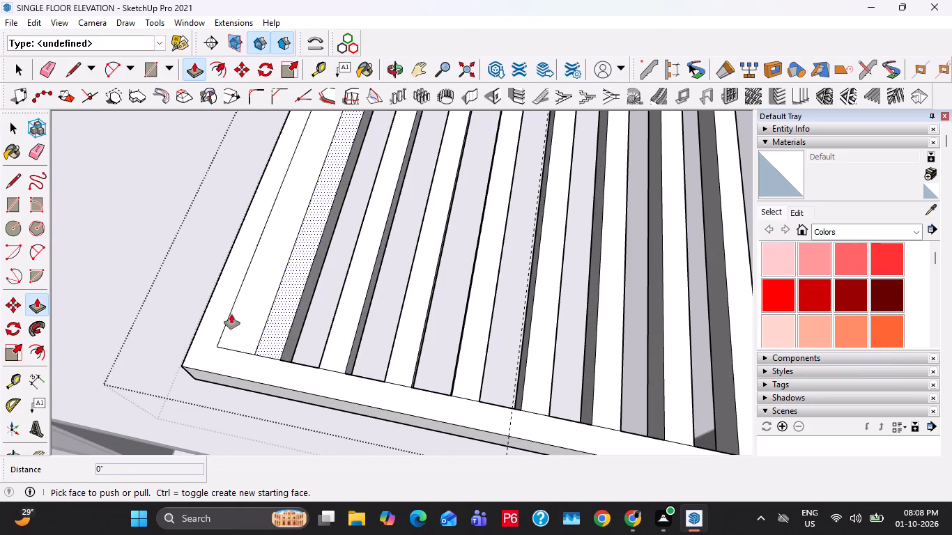
double_click(249, 313)
key("space")
scroll(272, 321, "down", 7)
middle_click_drag(558, 336, 362, 320)
middle_click_drag(394, 327, 374, 333)
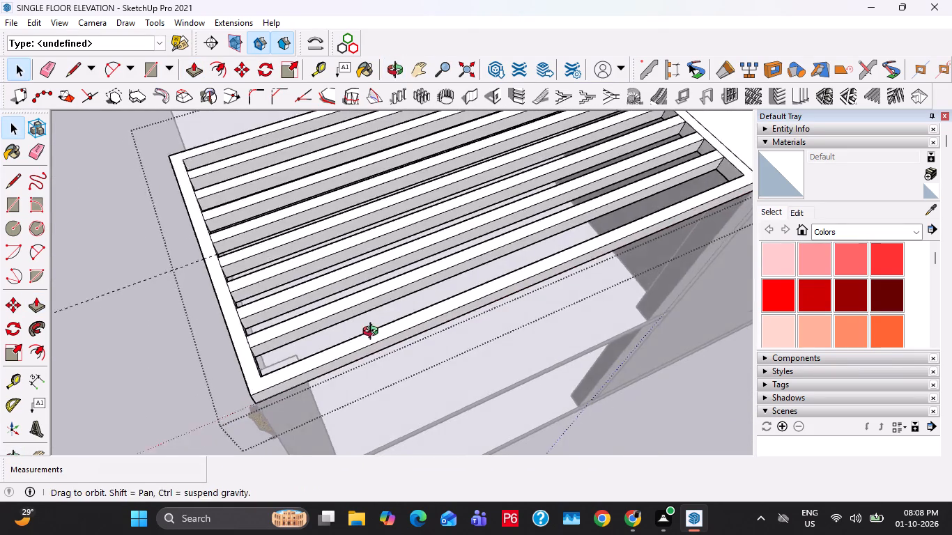
middle_click_drag(374, 333, 357, 336)
scroll(364, 336, "down", 3)
middle_click_drag(353, 332, 295, 216)
key("space")
scroll(298, 219, "down", 5)
key("Escape")
key("Escape")
Place a guide on the first-floor porch slab, 4.5" in from its front edge.
middle_click_drag(390, 274, 376, 222)
scroll(453, 247, "down", 2)
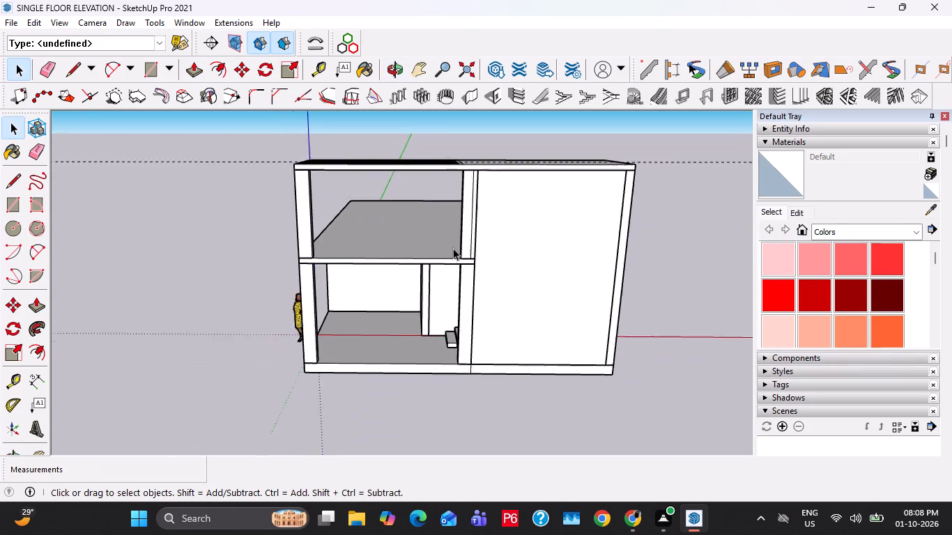
scroll(453, 248, "down", 1)
middle_click_drag(357, 248, 455, 350, "shift")
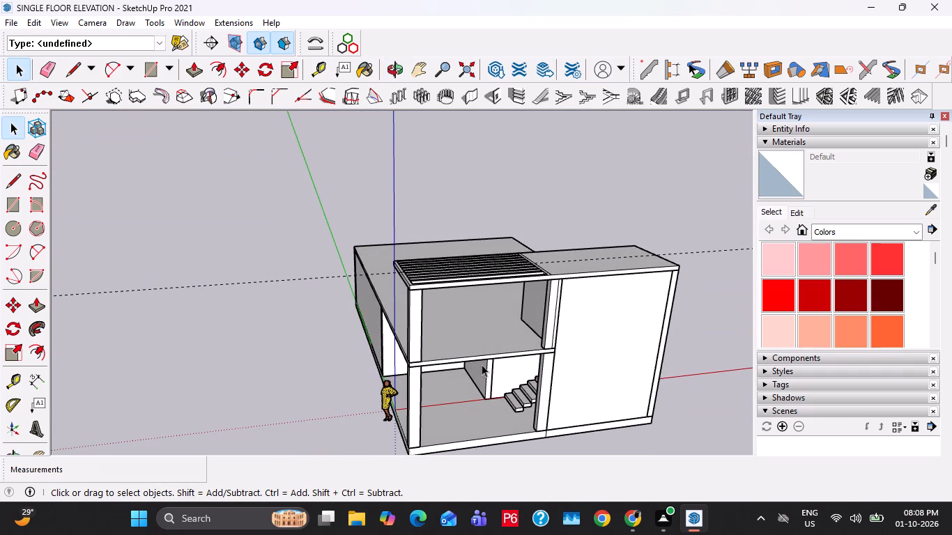
scroll(486, 365, "up", 8)
middle_click_drag(500, 336, 494, 380)
middle_click_drag(488, 381, 496, 367, "shift")
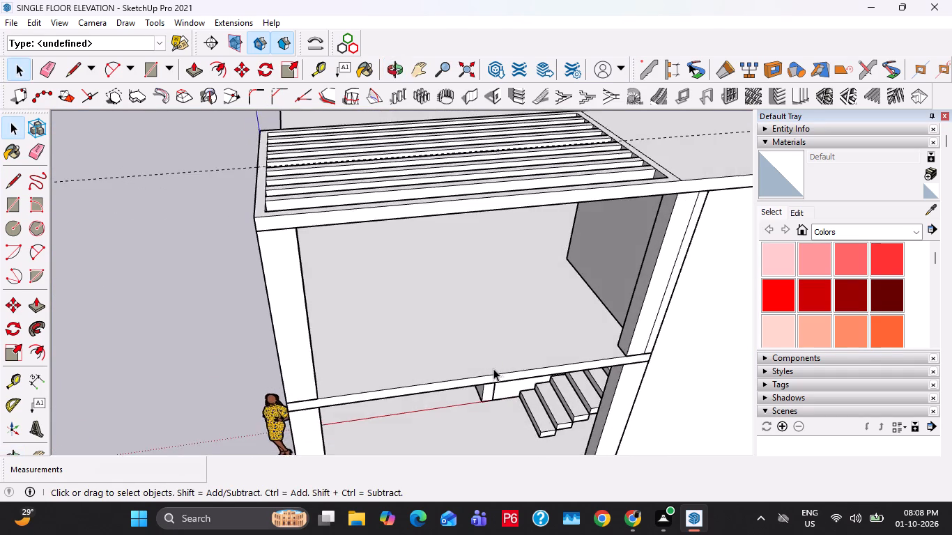
scroll(493, 369, "up", 4)
middle_click_drag(488, 375, 422, 405)
key("t")
left_click(417, 414)
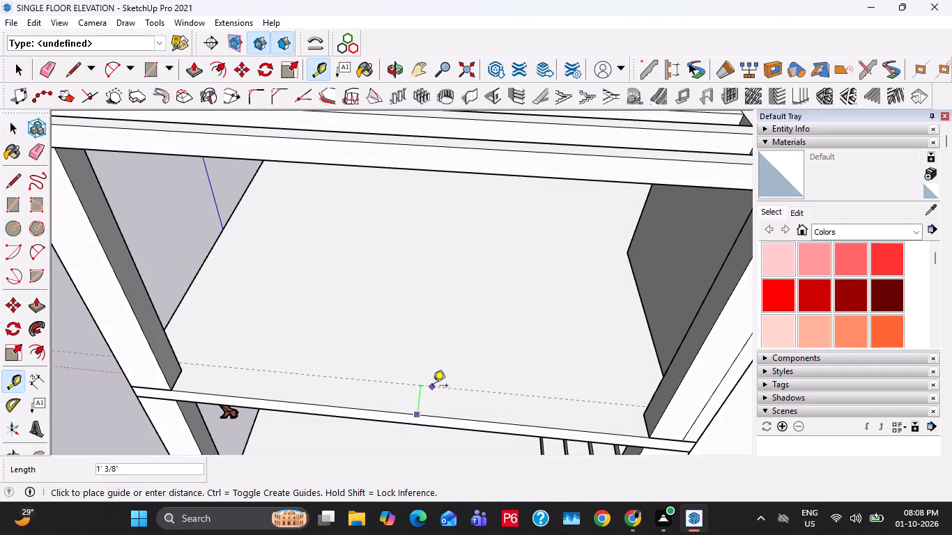
type("4.6")
key("BackSpace")
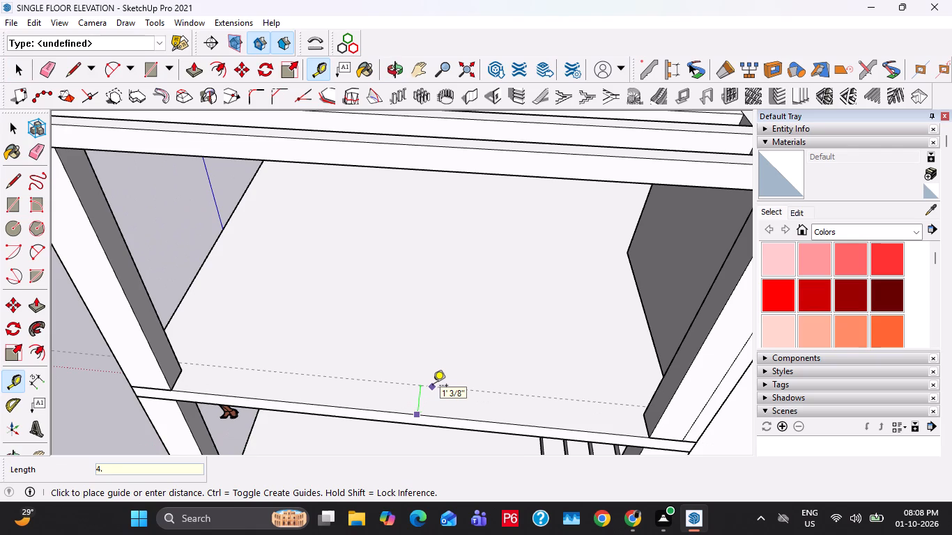
type("5\"")
key("Return")
key("space")
Draw a 13' 9" by 4 1/2" rectangle between the upper porch columns along the front edge and pull it up 3' as a parapet.
key("r")
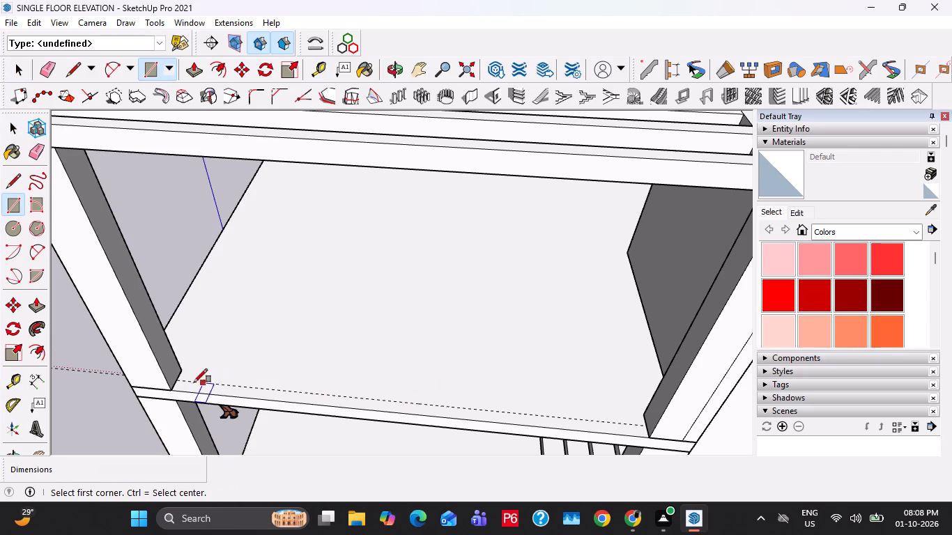
left_click(178, 381)
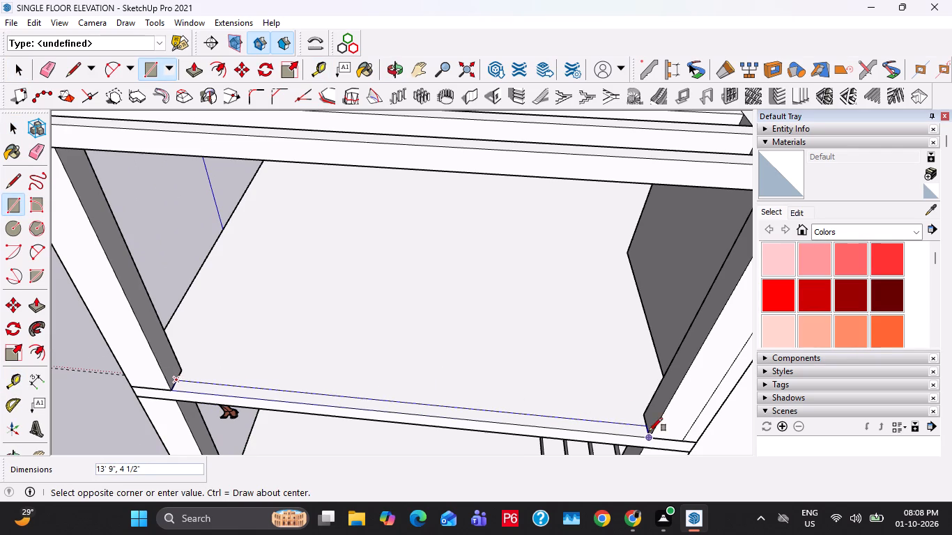
left_click(649, 435)
key("space")
key("p")
left_click(622, 431)
type("3'")
key("Return")
middle_click_drag(560, 410, 564, 356)
Make the whole parapet wall between the upper porch columns a group.
key("space")
triple_click(558, 353)
right_click(558, 353)
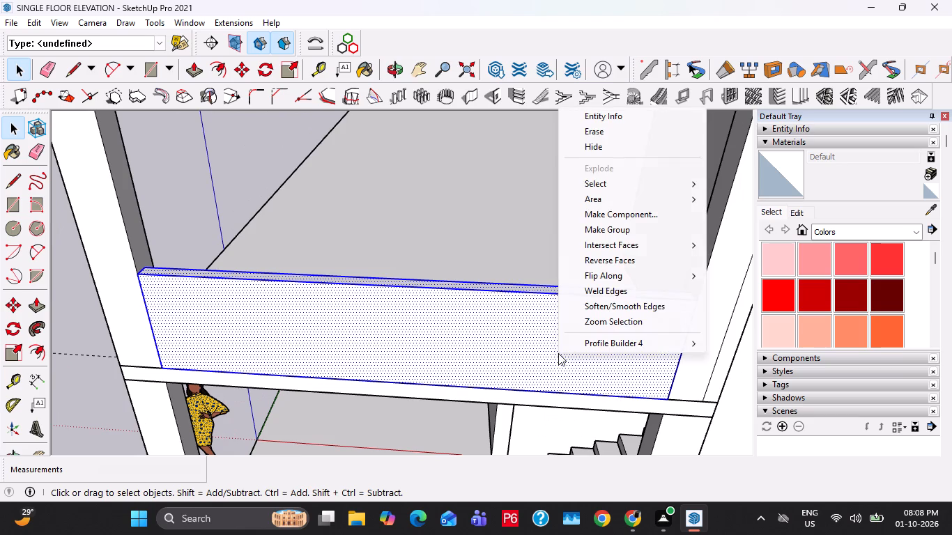
left_click(632, 227)
Switch to Chrome and open Pinterest in a new tab.
left_click(636, 518)
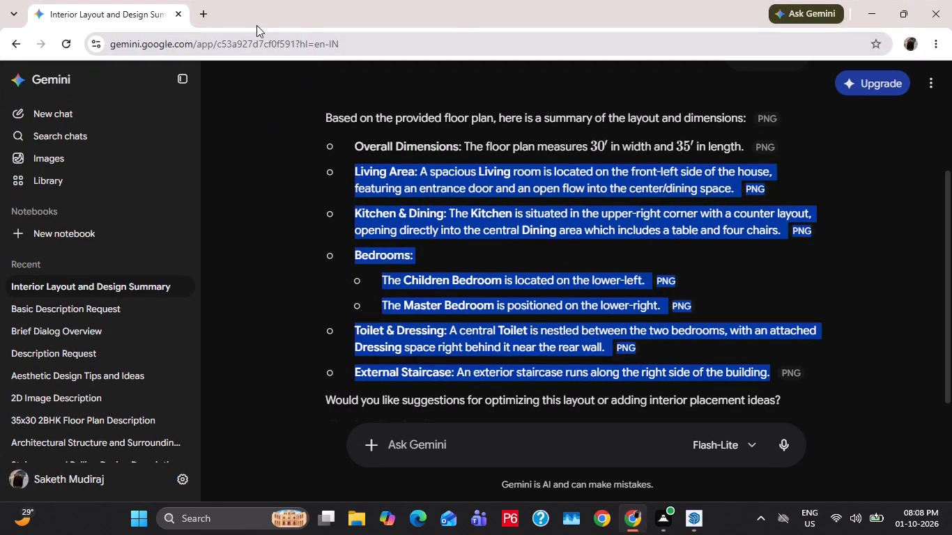
left_click(205, 17)
left_click(213, 29)
left_click(216, 39)
type("PIN")
left_click(208, 78)
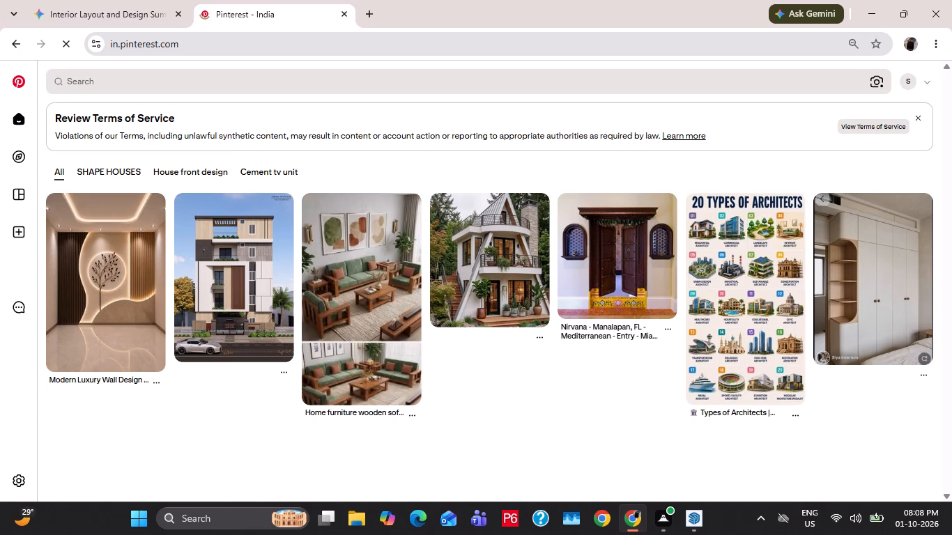
Search Pinterest for "parapet wall design".
left_click(300, 94)
left_click(300, 88)
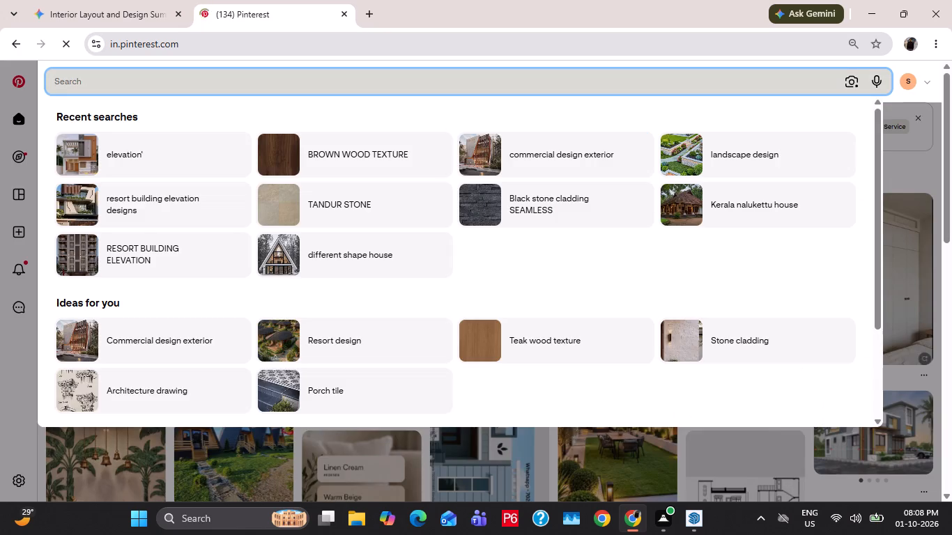
type("PARAPET WALL")
key("space")
left_click(220, 120)
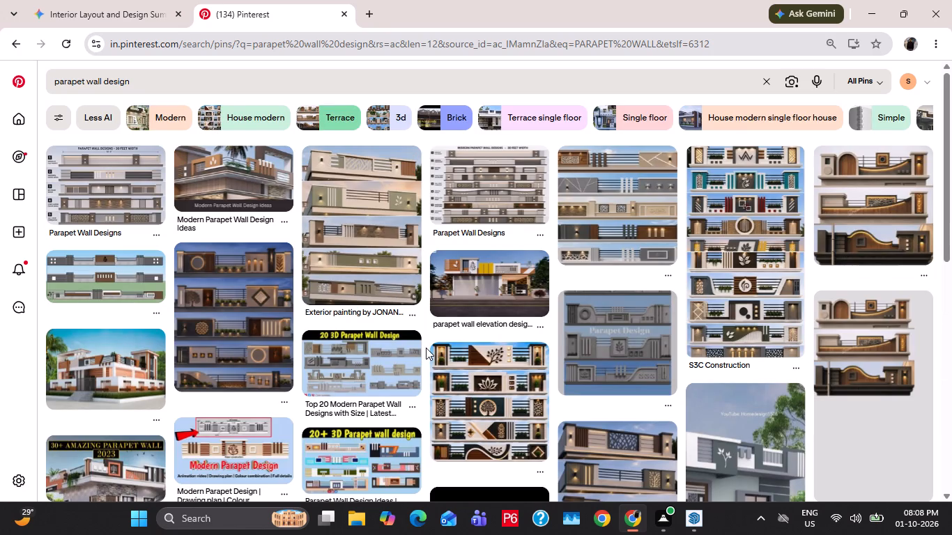
Examine the "Parapet Wall Designs" pin and the related fence light installation pin for parapet ideas.
left_click(117, 179)
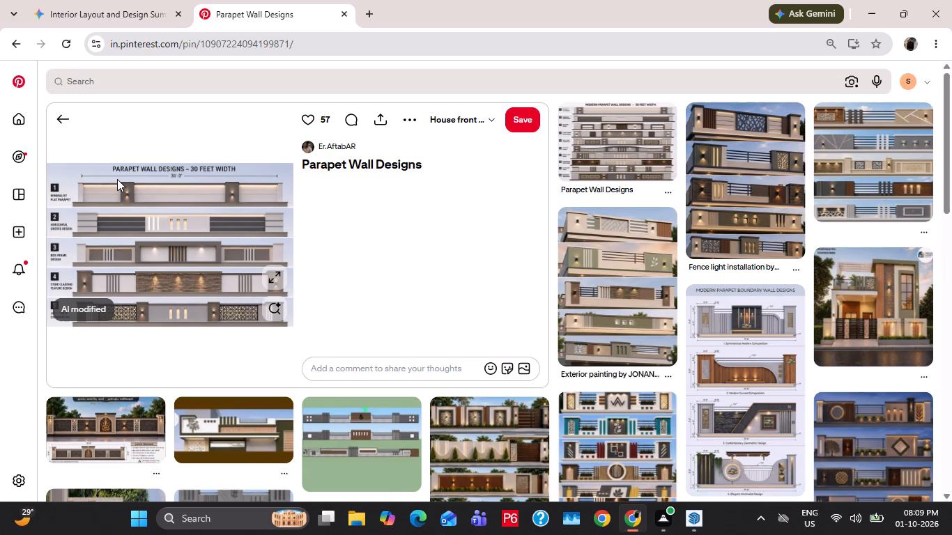
scroll(117, 179, "down", 1)
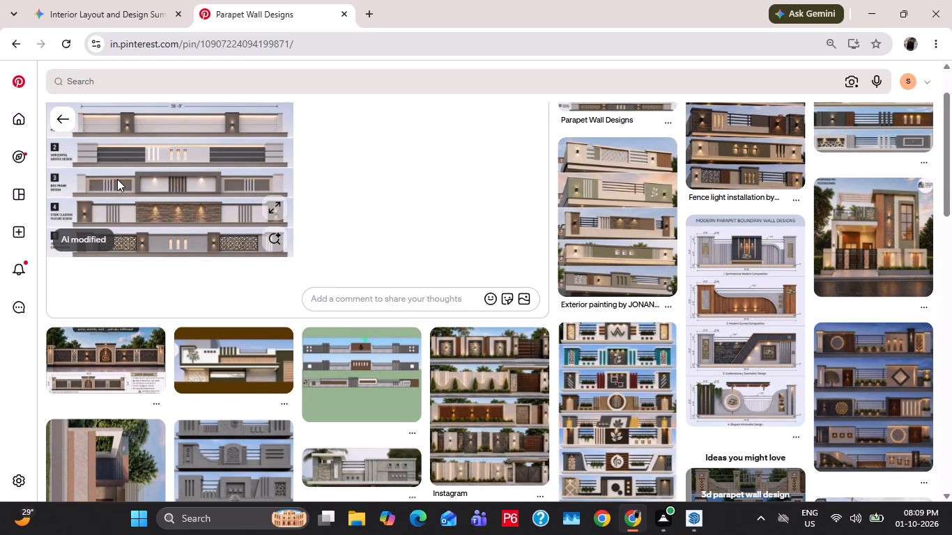
scroll(117, 179, "down", 2)
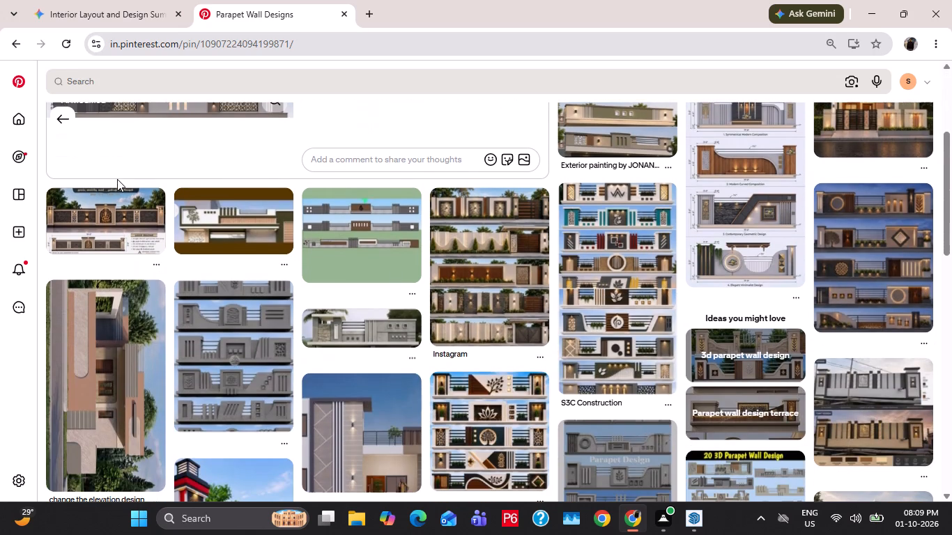
scroll(117, 179, "up", 2)
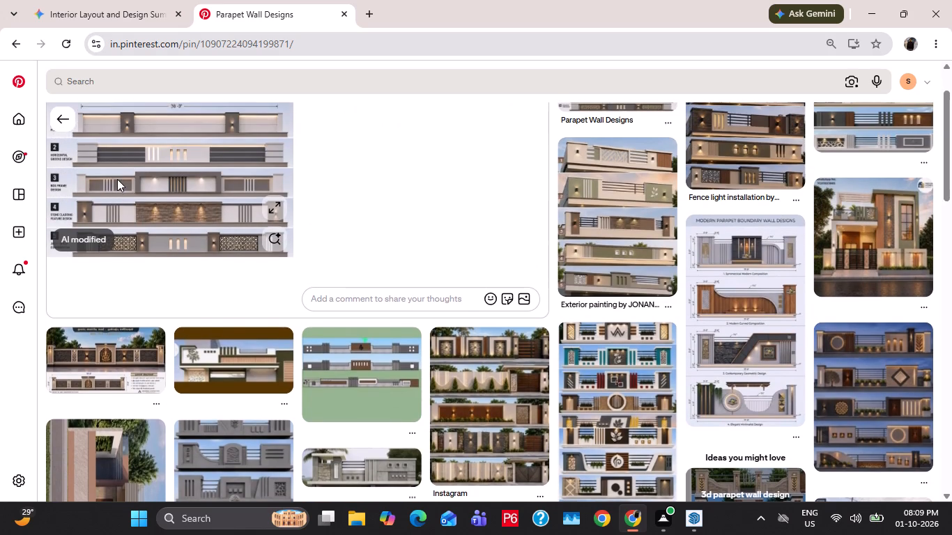
scroll(117, 179, "up", 1)
right_click(164, 251)
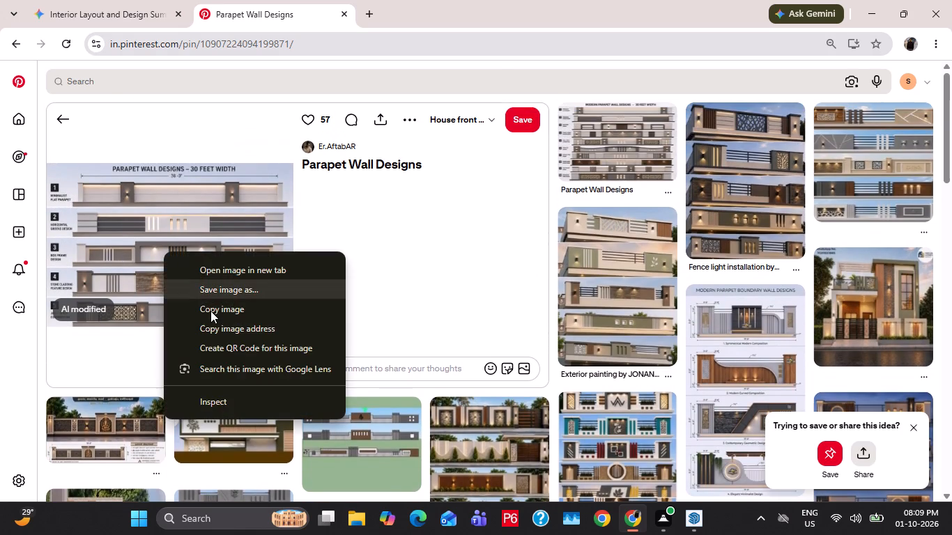
left_click(101, 215)
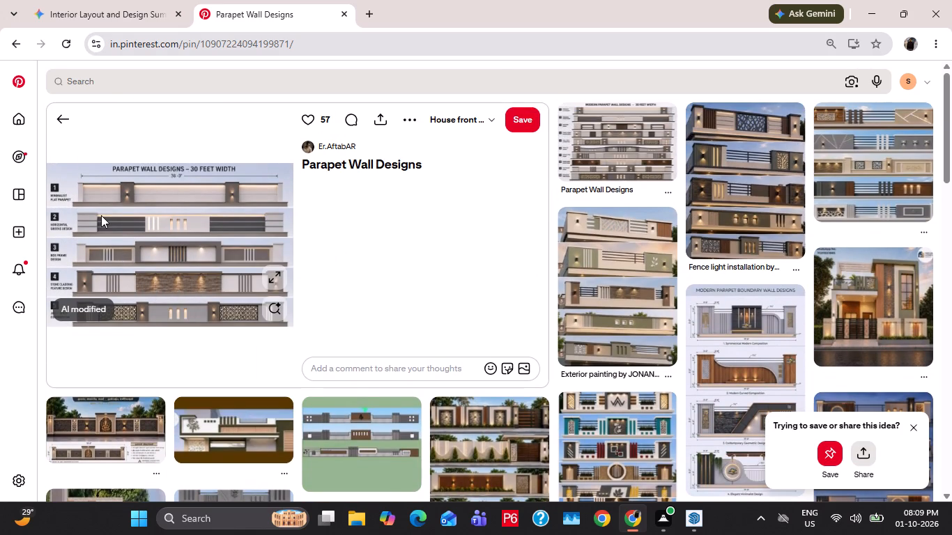
left_click(725, 207)
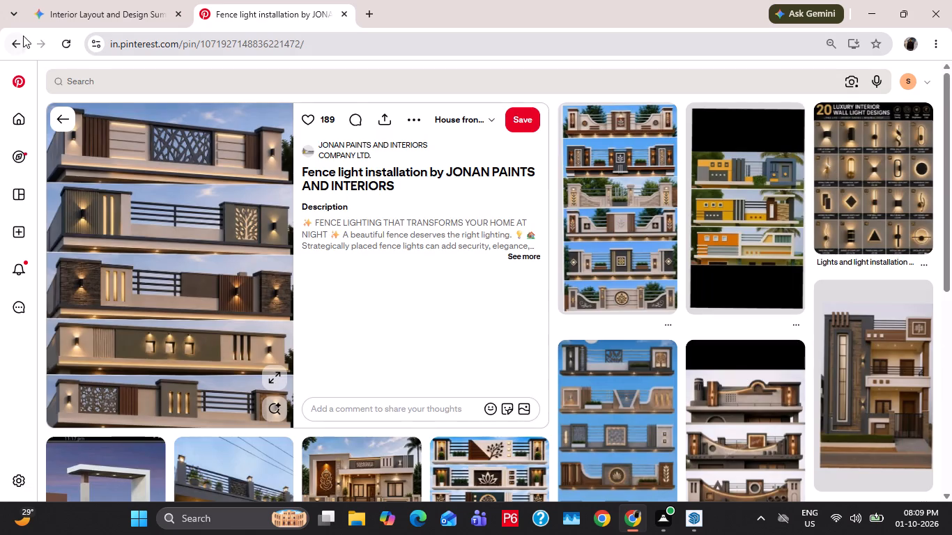
left_click(20, 39)
Look through the related pins and open the sheet of four modern parapet boundary wall designs.
scroll(462, 219, "down", 5)
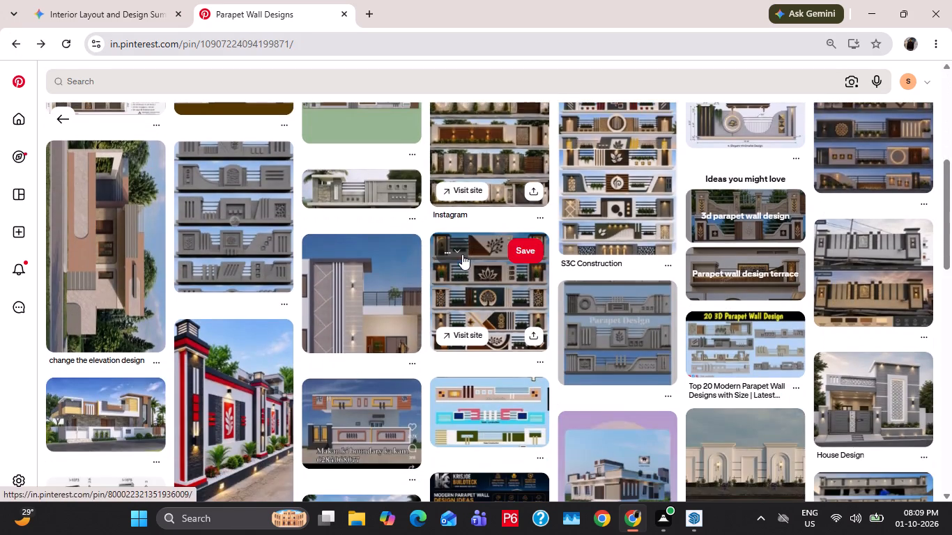
scroll(462, 254, "down", 5)
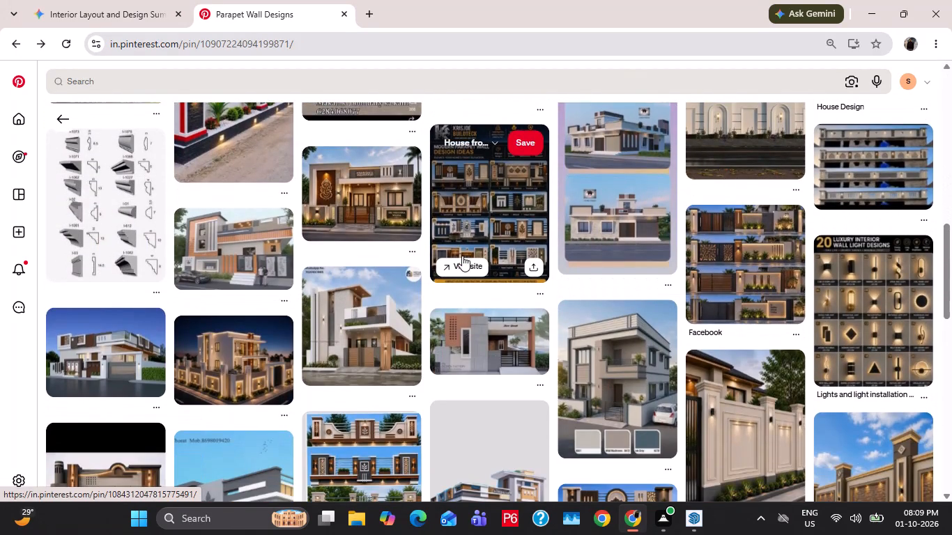
scroll(462, 256, "down", 2)
scroll(462, 256, "up", 2)
scroll(462, 256, "down", 2)
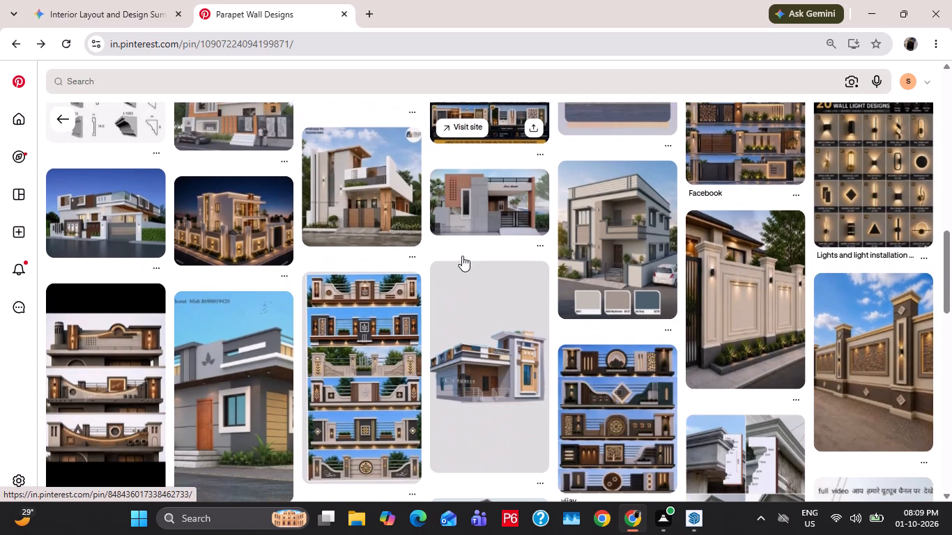
scroll(462, 256, "down", 1)
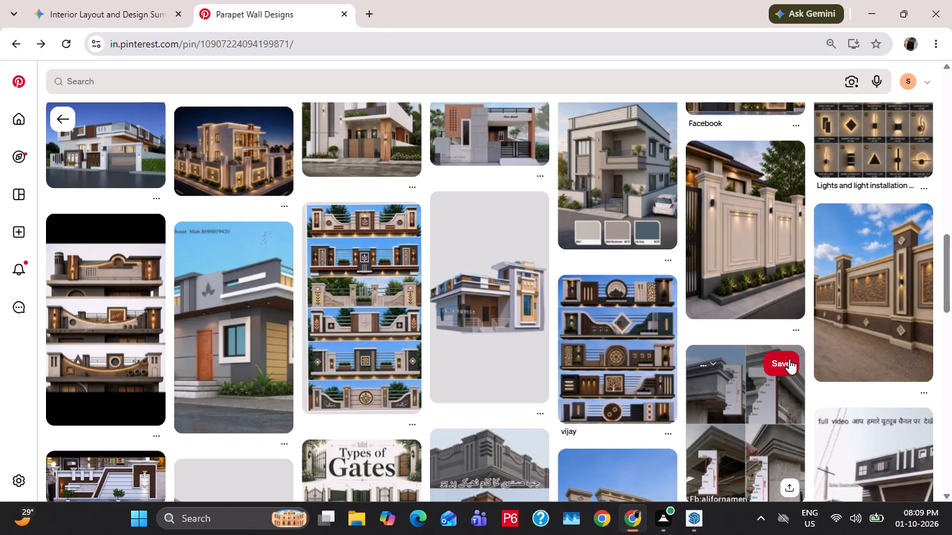
left_click(132, 320)
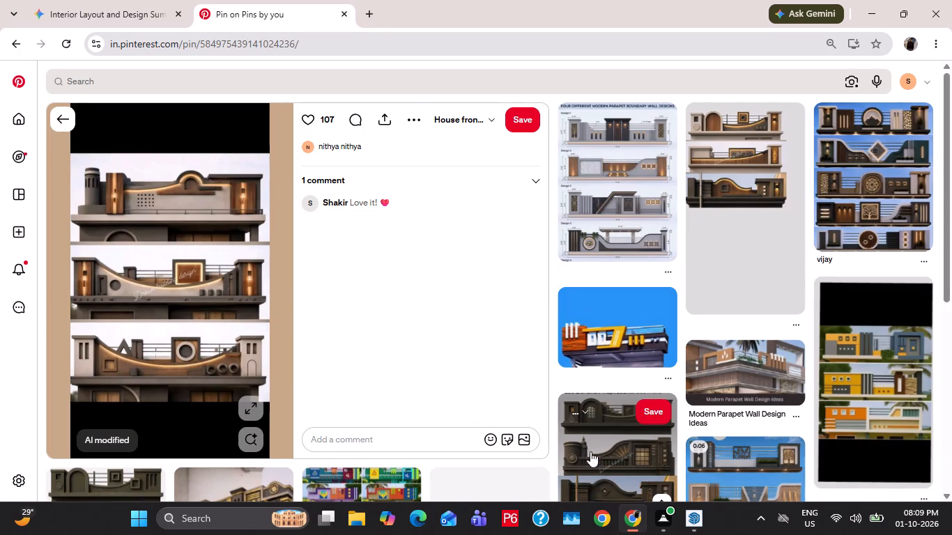
left_click(634, 193)
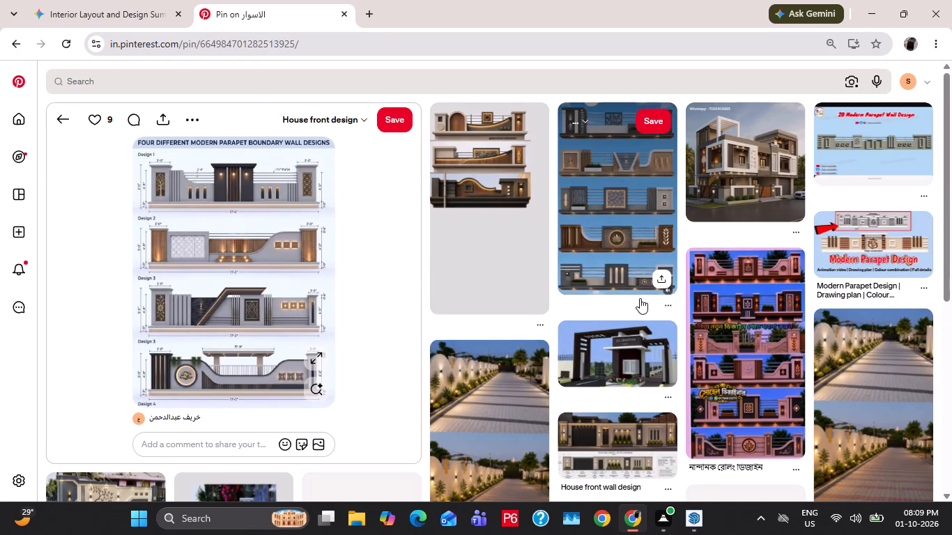
Switch back to the house elevation model in SketchUp.
left_click(866, 11)
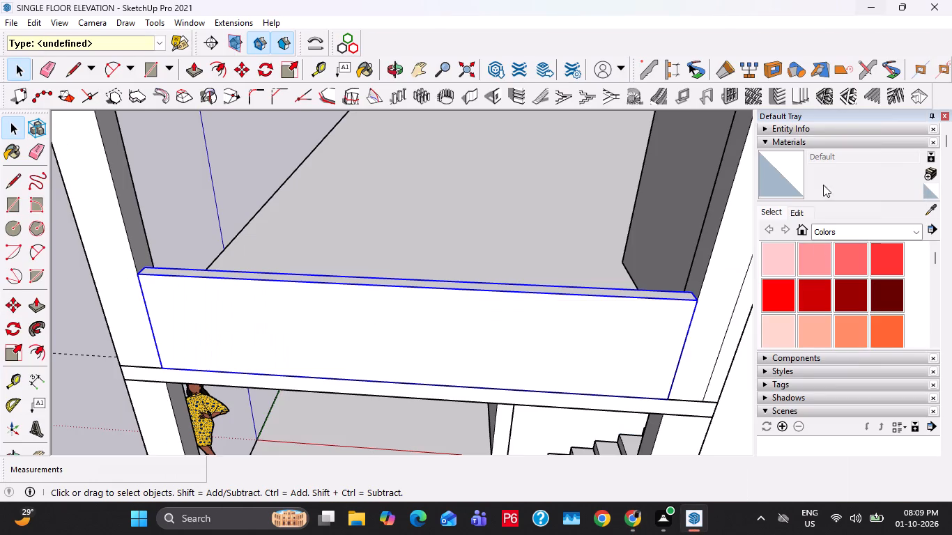
middle_click(178, 300)
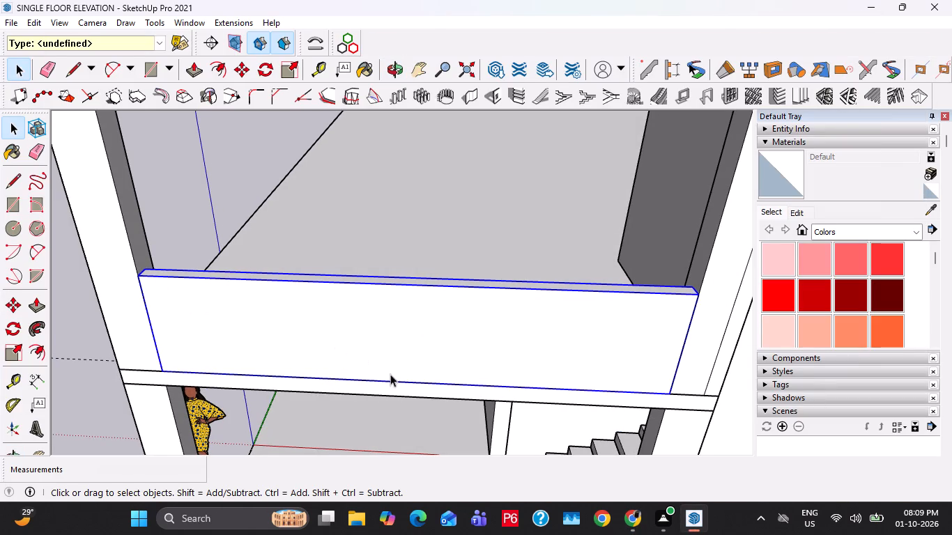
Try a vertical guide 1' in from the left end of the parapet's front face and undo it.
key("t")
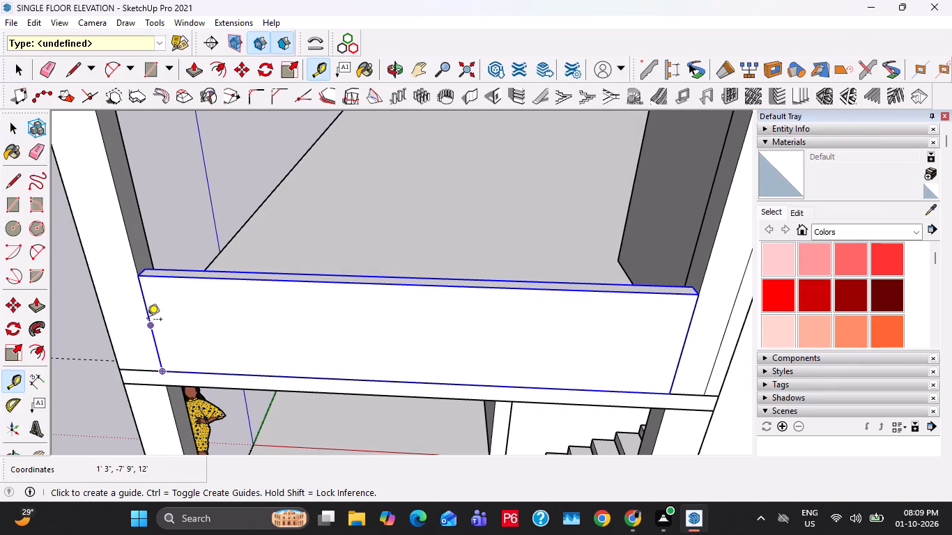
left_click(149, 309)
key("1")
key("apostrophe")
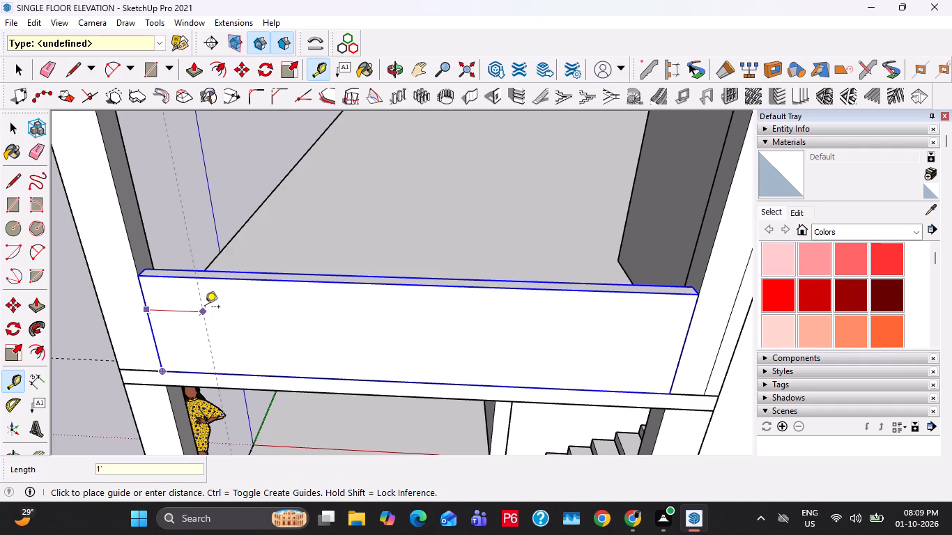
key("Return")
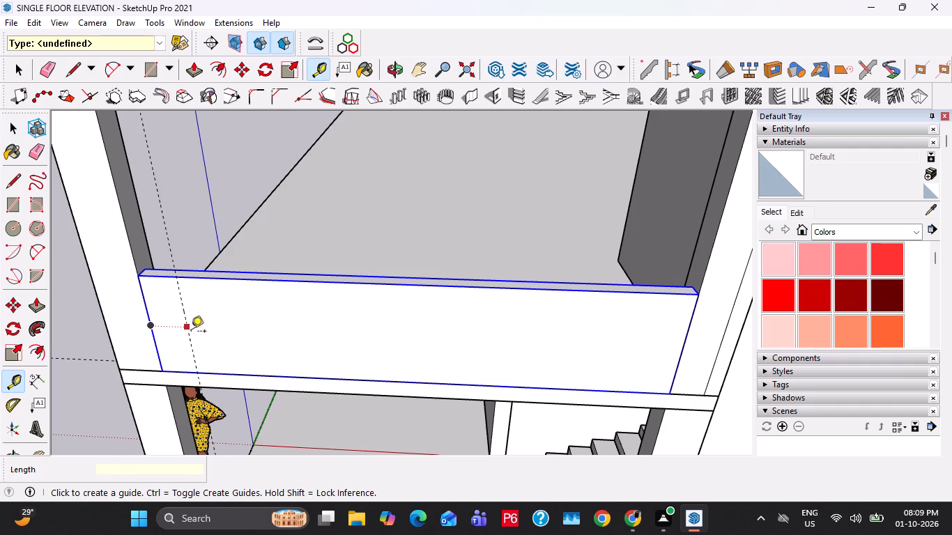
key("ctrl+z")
Place two vertical guides on the parapet's front face, each 1' 6" in from one end.
left_click(148, 302)
key("1")
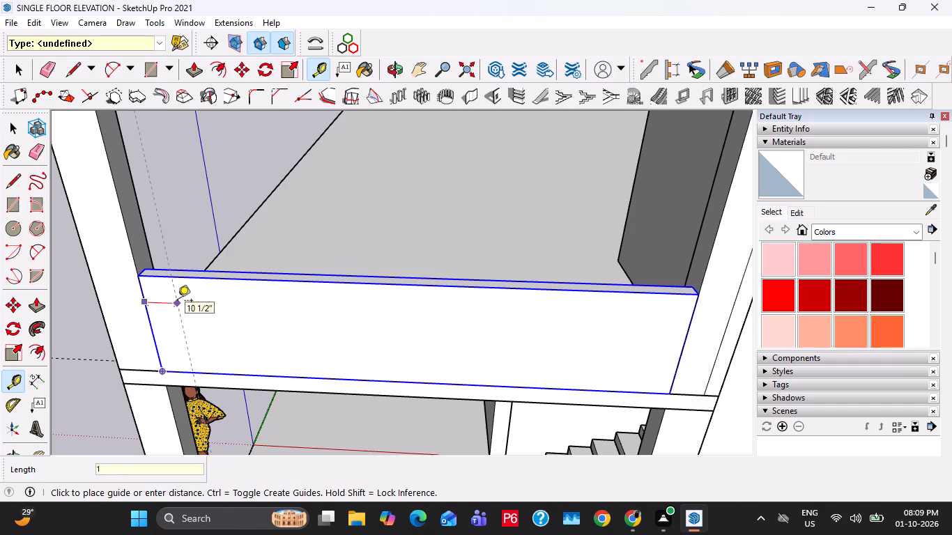
type("'6")
key("shift+Return")
key("Return")
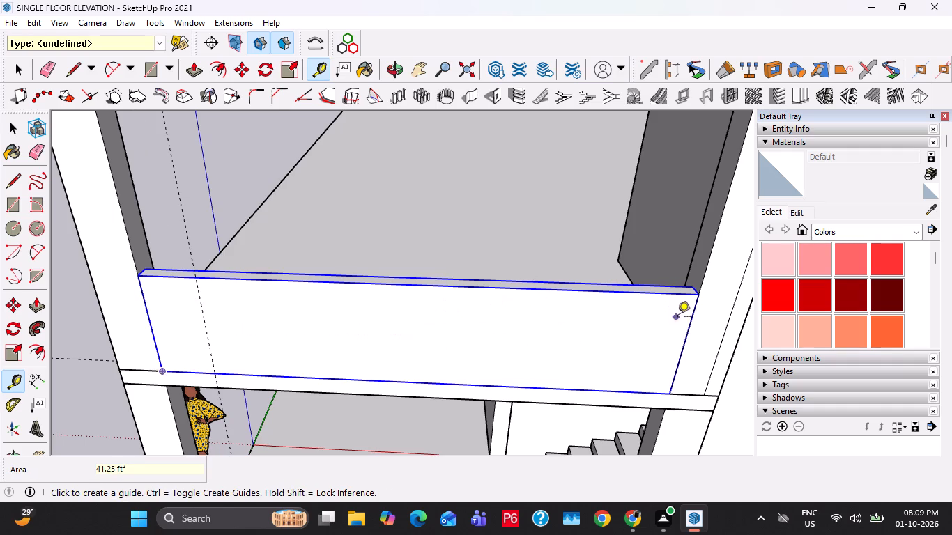
left_click(688, 329)
type("1'6\"")
key("Return")
middle_click_drag(539, 320, 525, 293)
key("space")
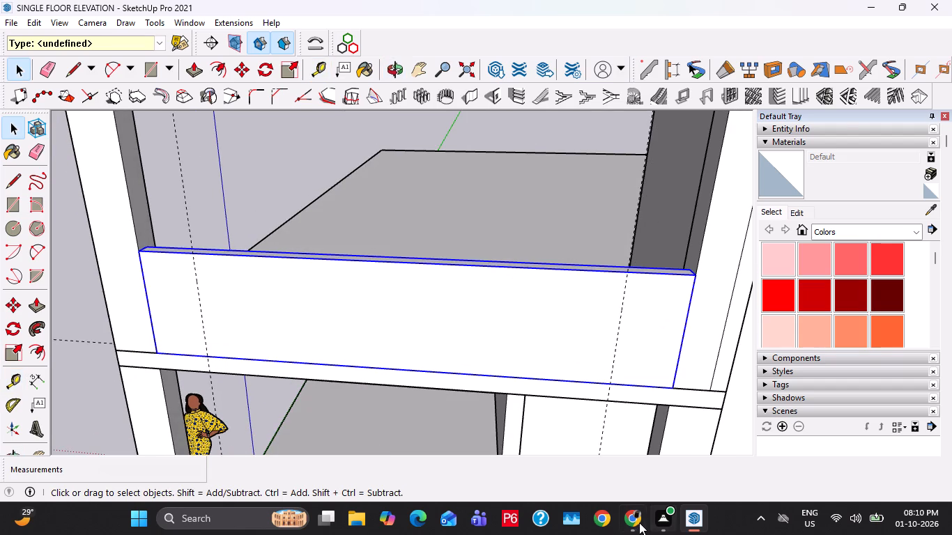
Switch to Chrome, look through more related parapet pins and return to the "parapet wall design" search.
left_click(636, 524)
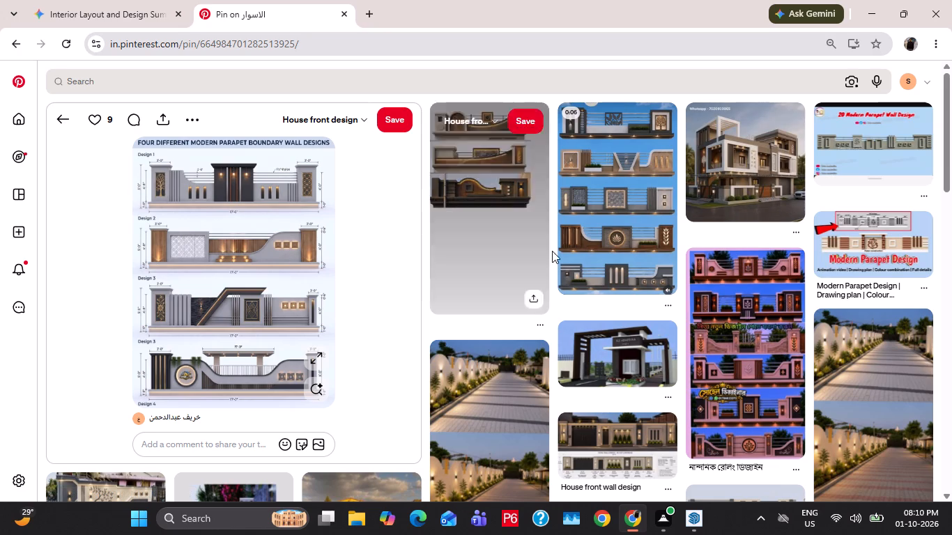
left_click(23, 52)
scroll(390, 249, "down", 5)
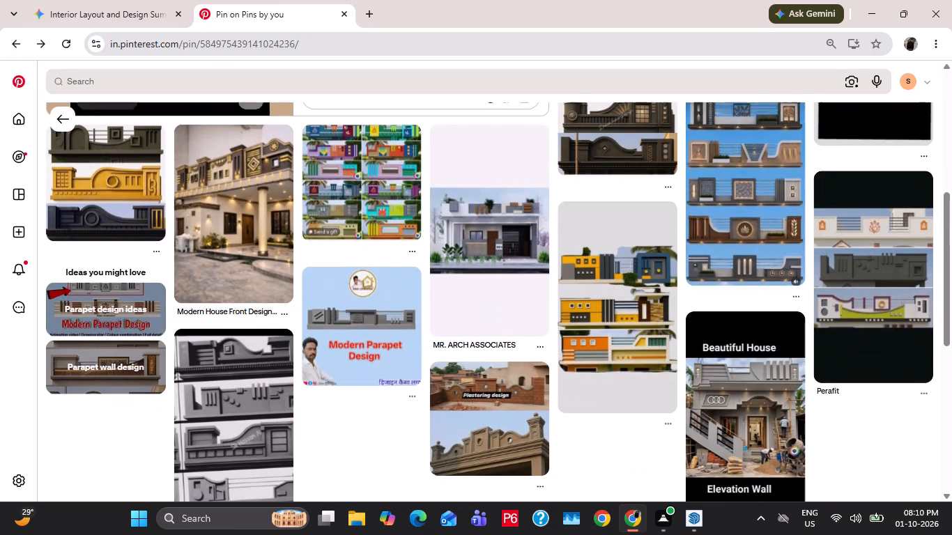
scroll(392, 250, "up", 1)
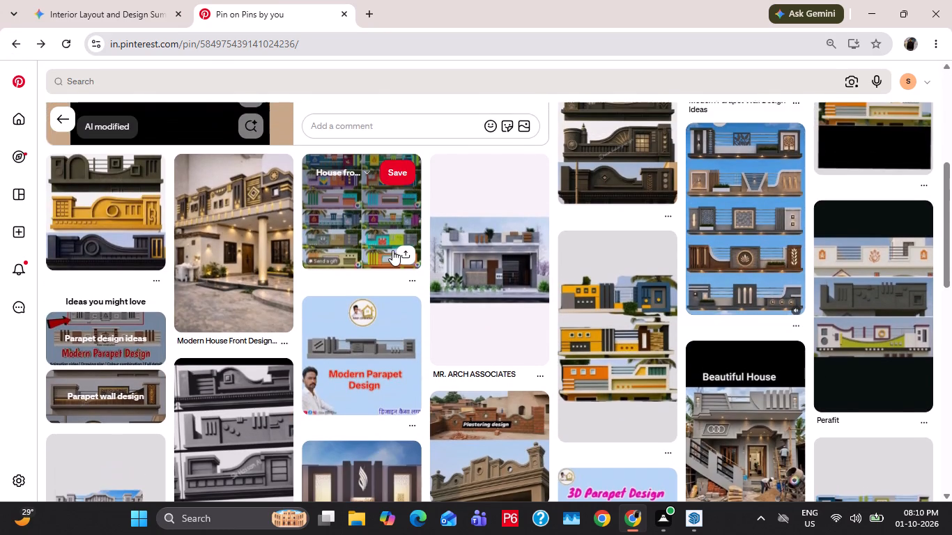
scroll(392, 250, "down", 5)
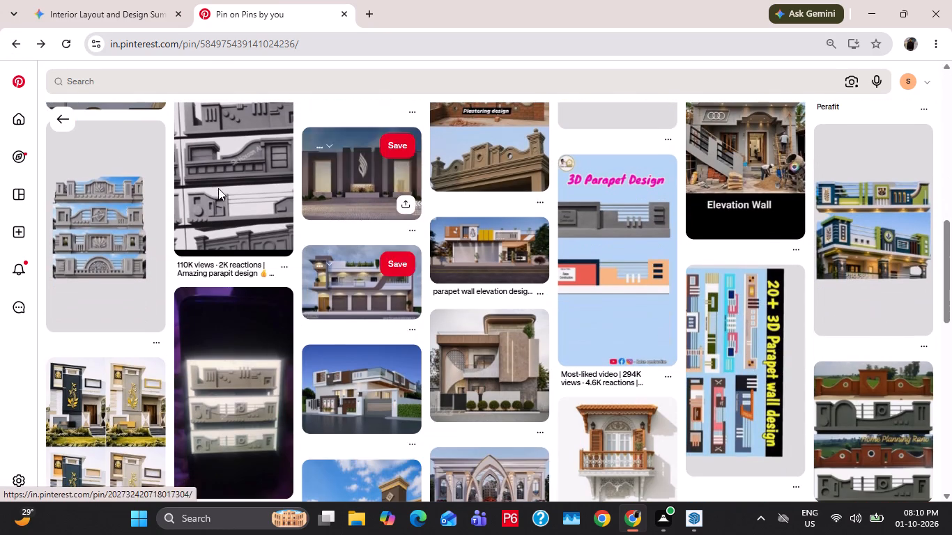
left_click(0, 36)
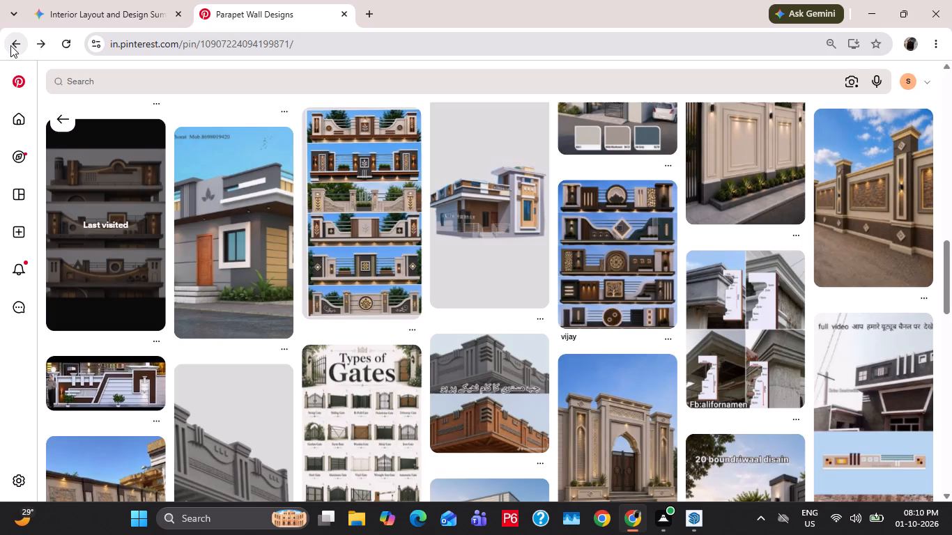
left_click(10, 45)
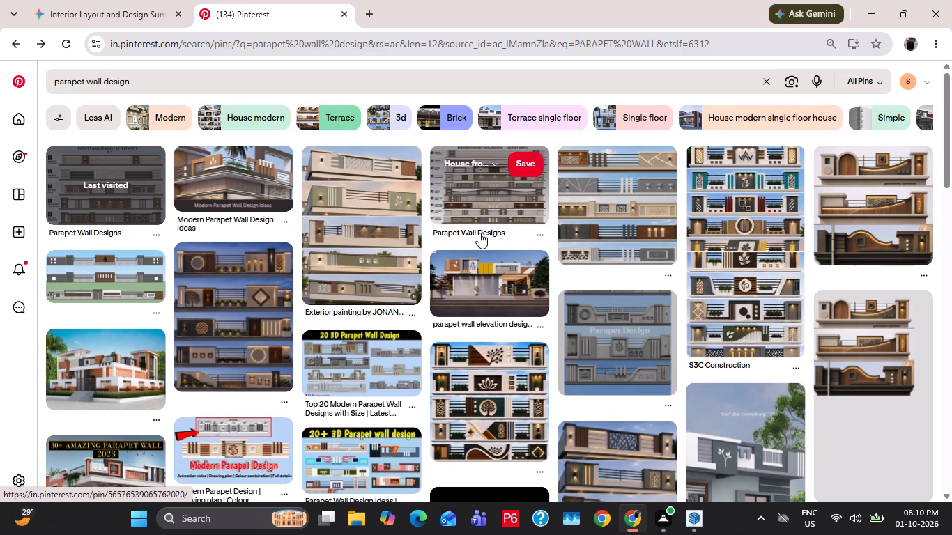
Look through the "parapet wall design" pins for a suitable parapet reference.
scroll(479, 233, "down", 2)
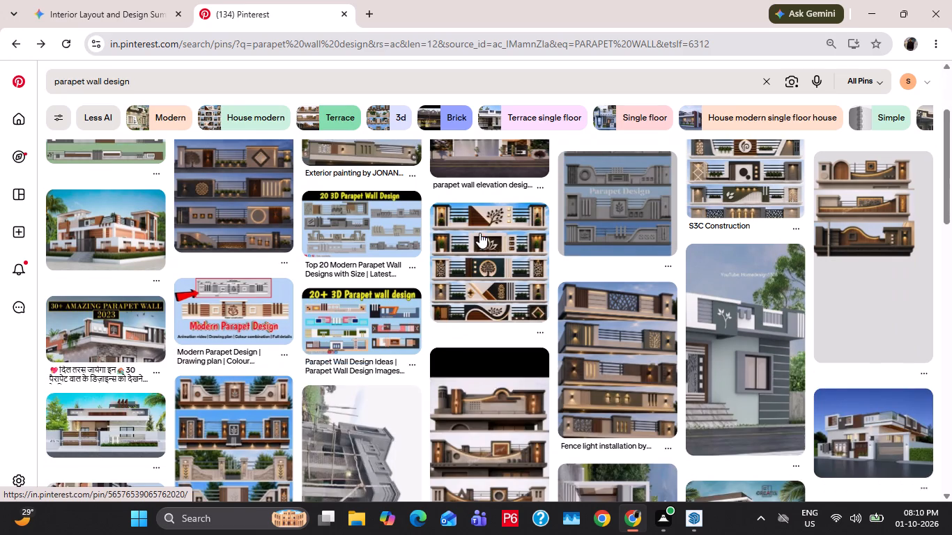
scroll(479, 233, "down", 2)
scroll(516, 279, "down", 5)
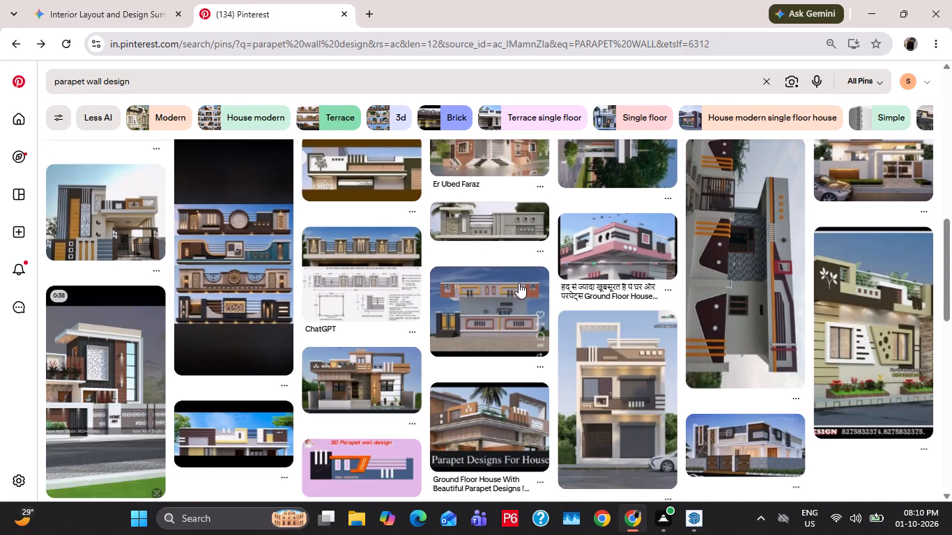
scroll(519, 283, "down", 10)
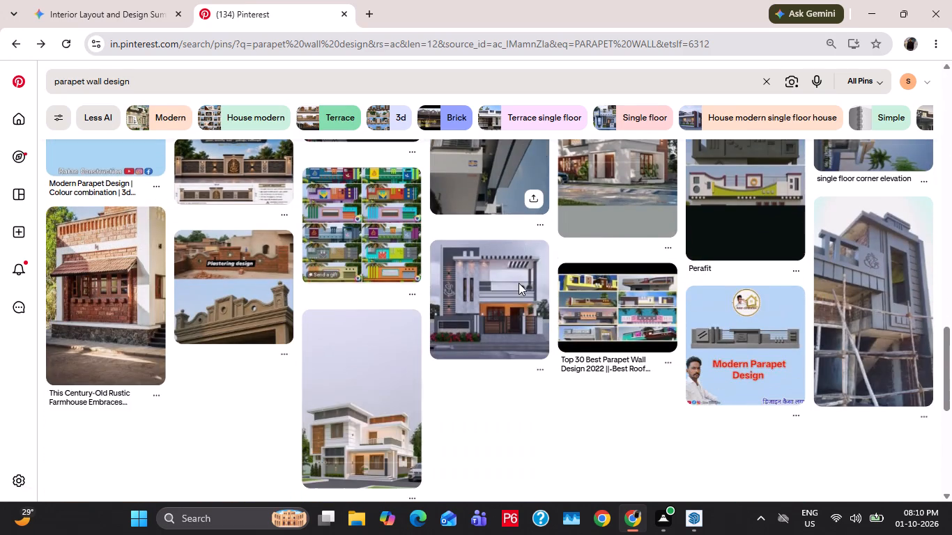
scroll(519, 283, "down", 5)
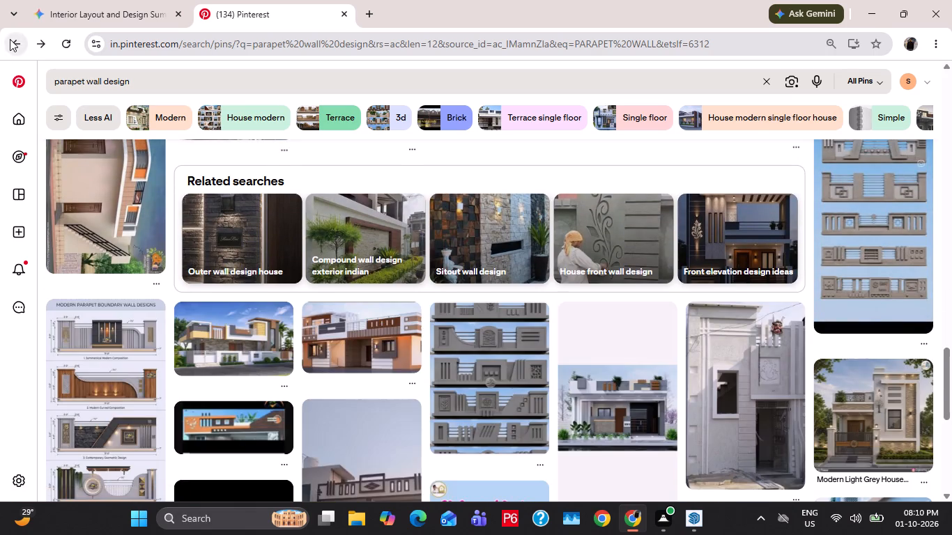
Search Pinterest for "parapet wall design contemporary".
left_click(10, 39)
scroll(318, 267, "up", 3)
left_click(202, 84)
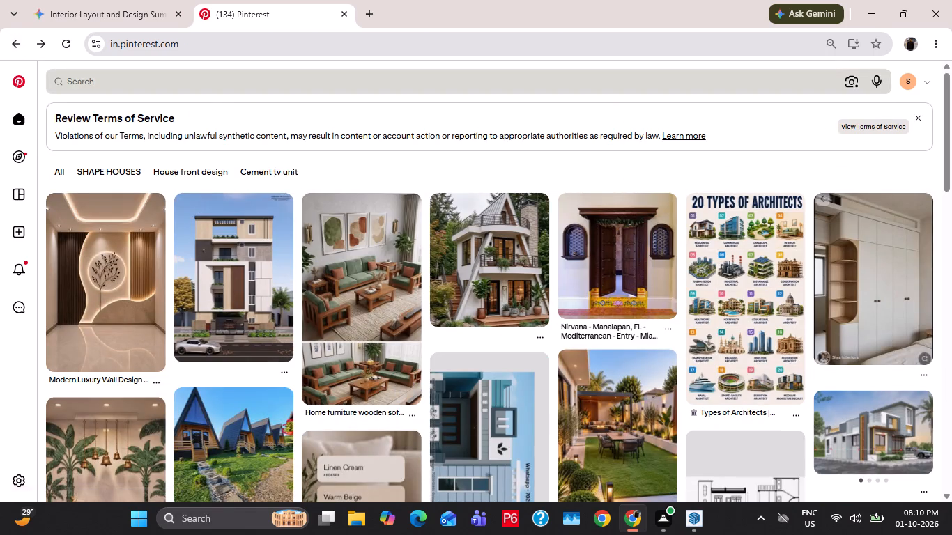
type("PARAPET WEAL")
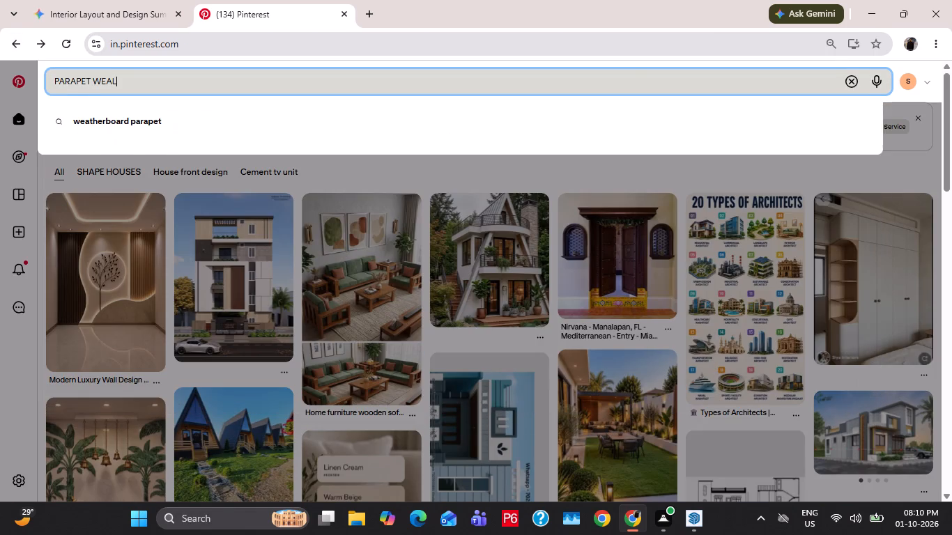
key("BackSpace")
key("BackSpace")
key("BackSpace")
type("ALL DESIGN CONTE")
left_click(160, 111)
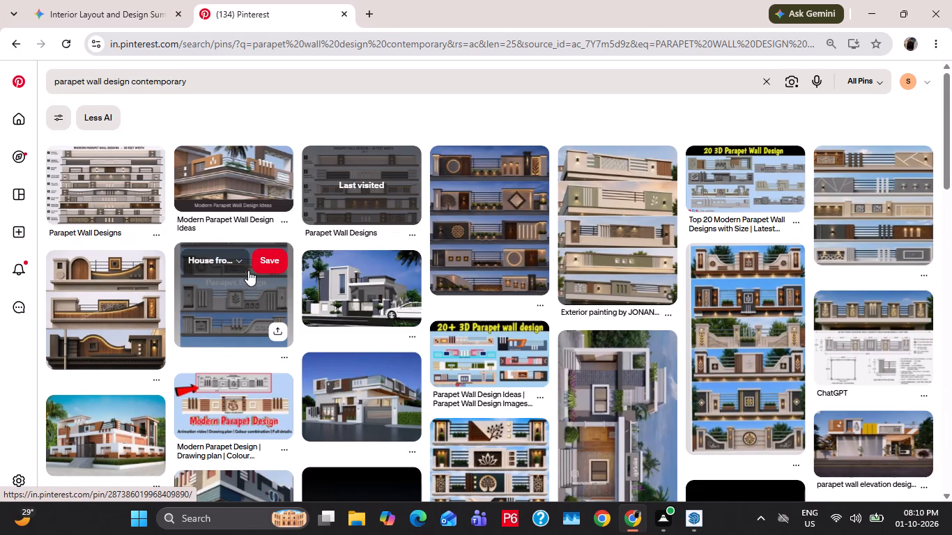
Open the sideways village bungalow elevation pin from the contemporary parapet results and save its image to New folder (2).
scroll(250, 271, "down", 2)
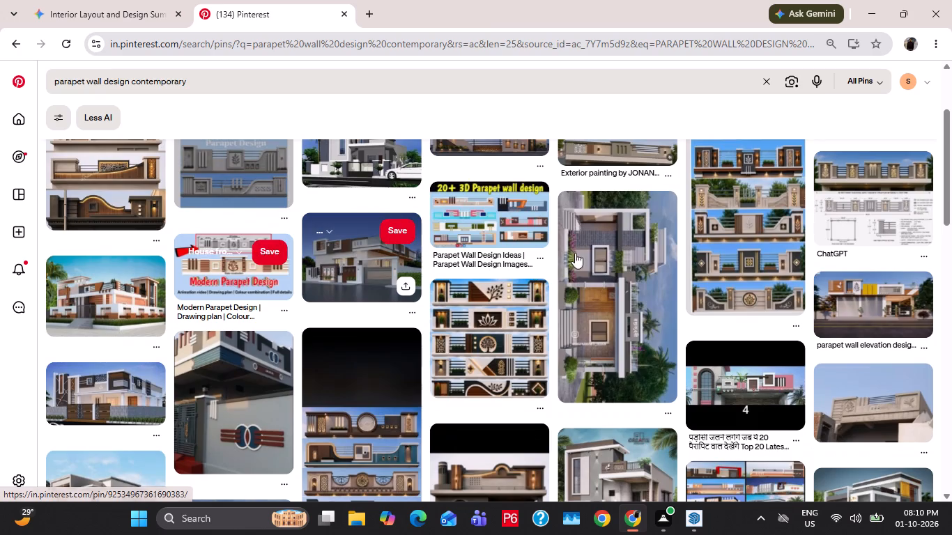
left_click(596, 251)
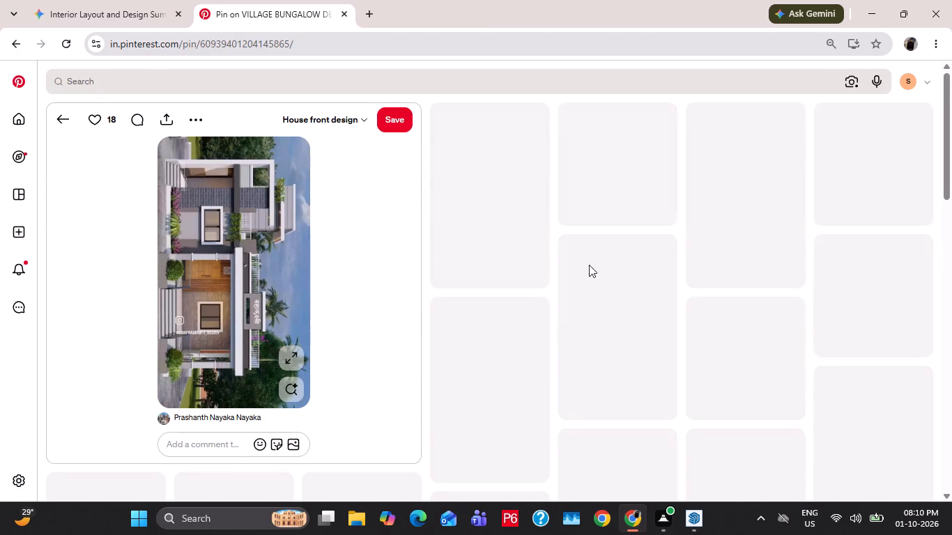
right_click(261, 296)
left_click(335, 334)
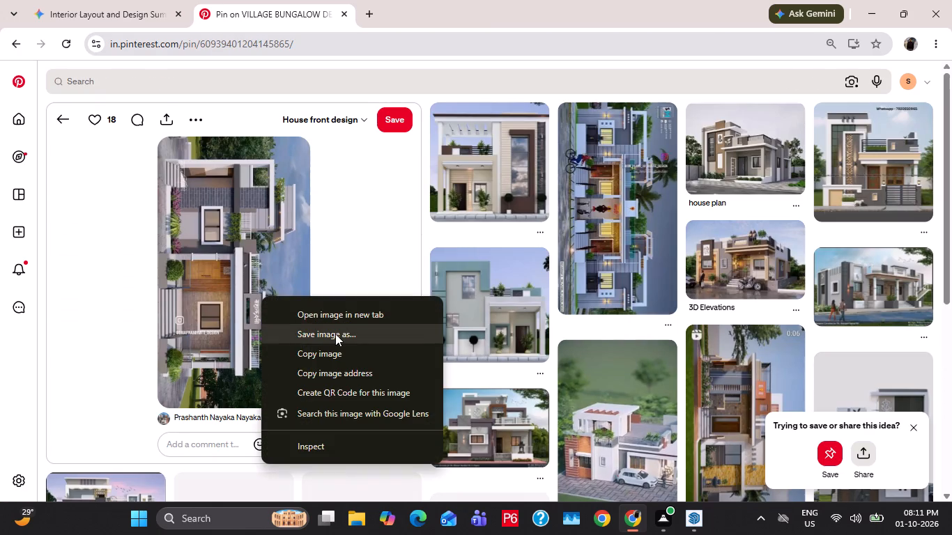
left_click(464, 309)
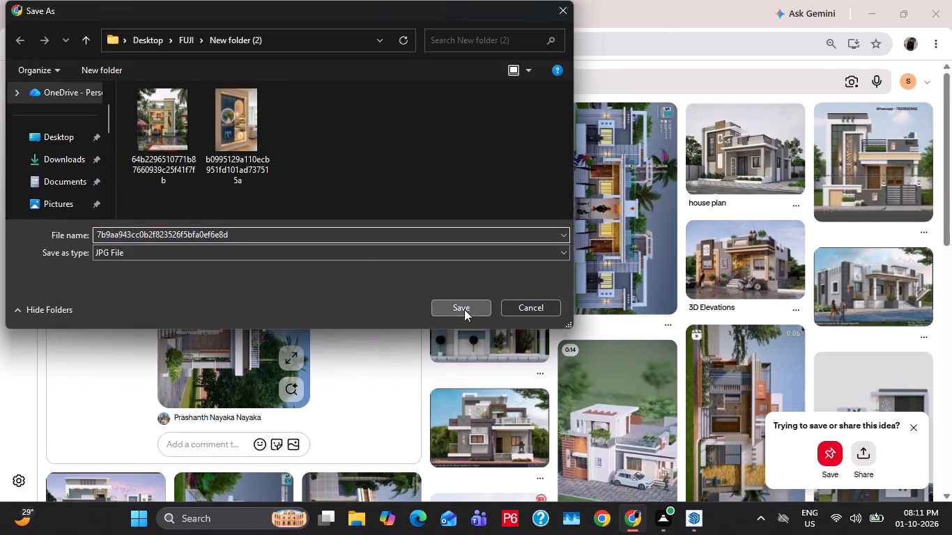
Open the downloaded bungalow image in Photos, rotate it upright to examine its parapet, and close it.
double_click(748, 89)
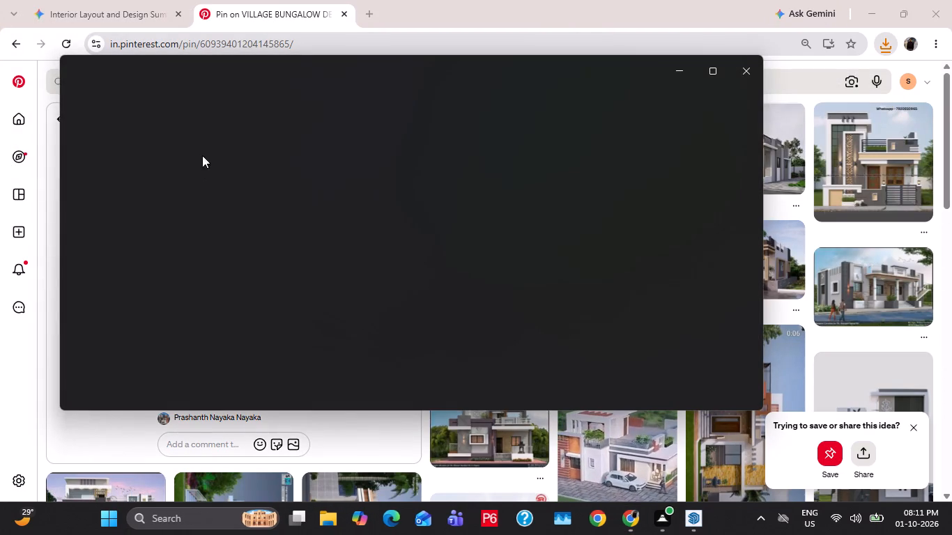
left_click(708, 84)
left_click(84, 20)
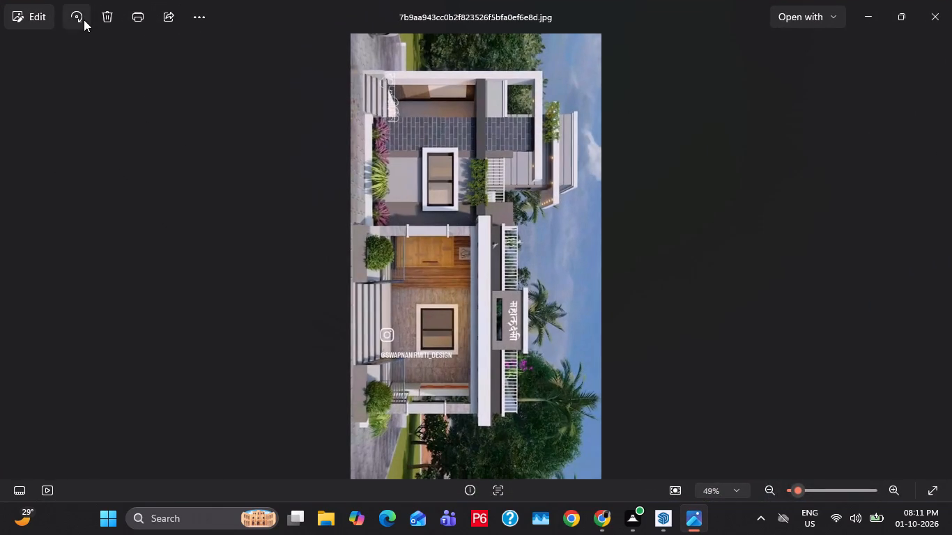
left_click(84, 20)
left_click(84, 20)
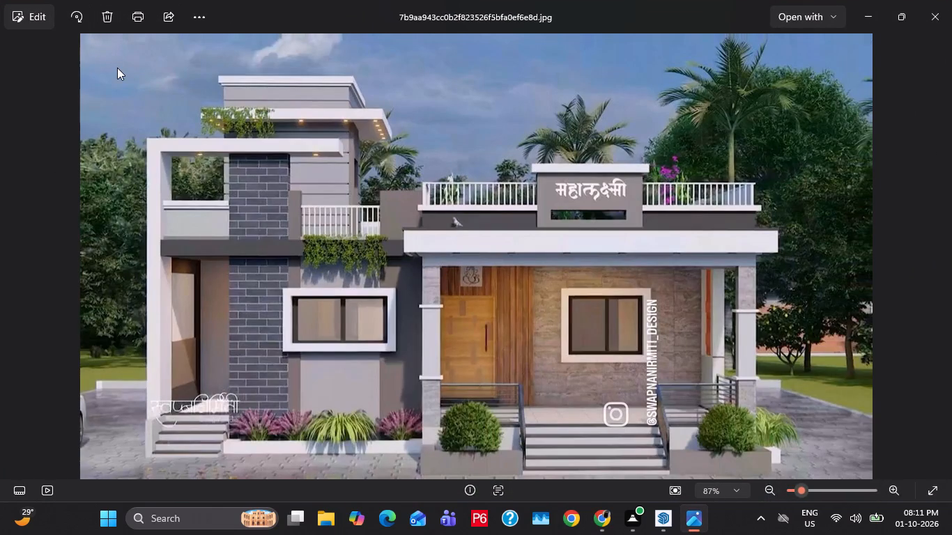
key("Escape")
key("Escape")
key("Escape")
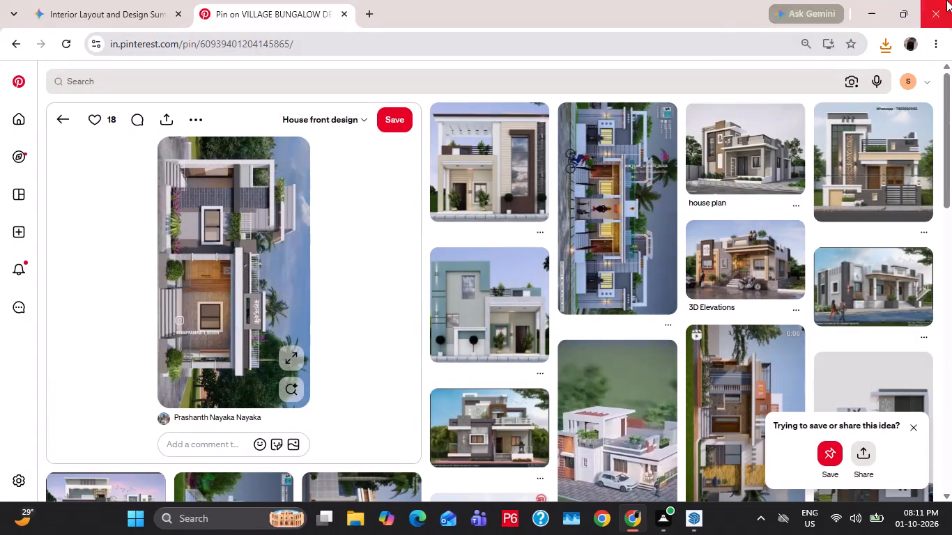
Look through the contemporary parapet wall results, including the "New Modern Parapet Design" Part-14 pin, for a suitable reference.
left_click(22, 46)
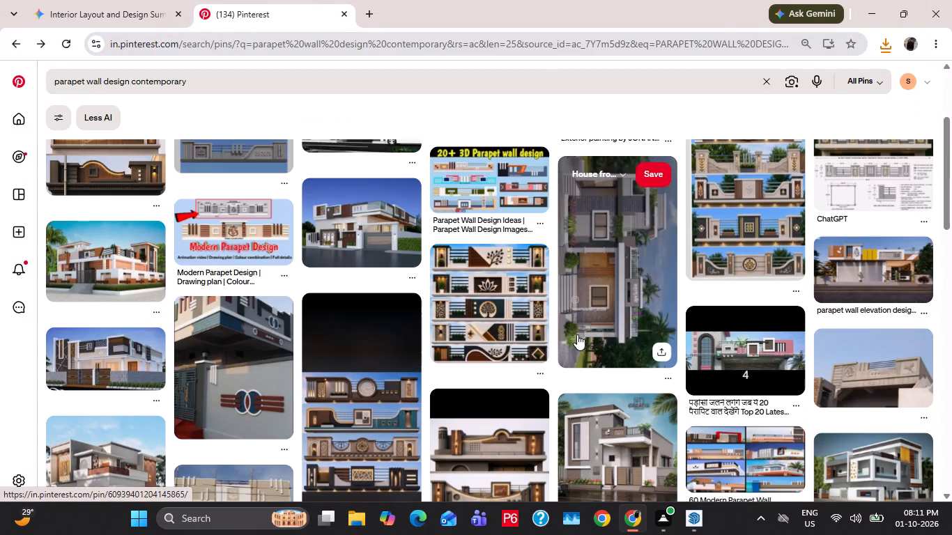
scroll(577, 334, "down", 6)
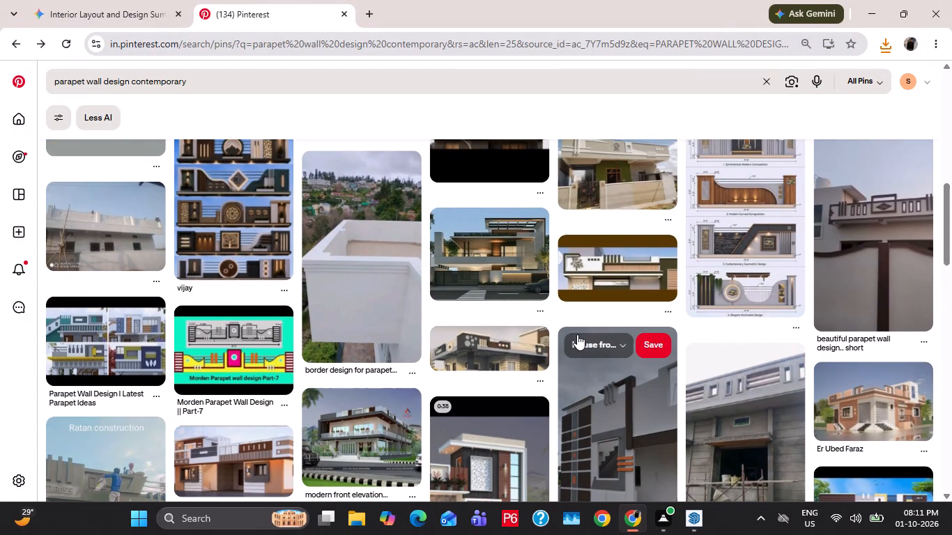
scroll(577, 334, "up", 1)
scroll(577, 334, "down", 4)
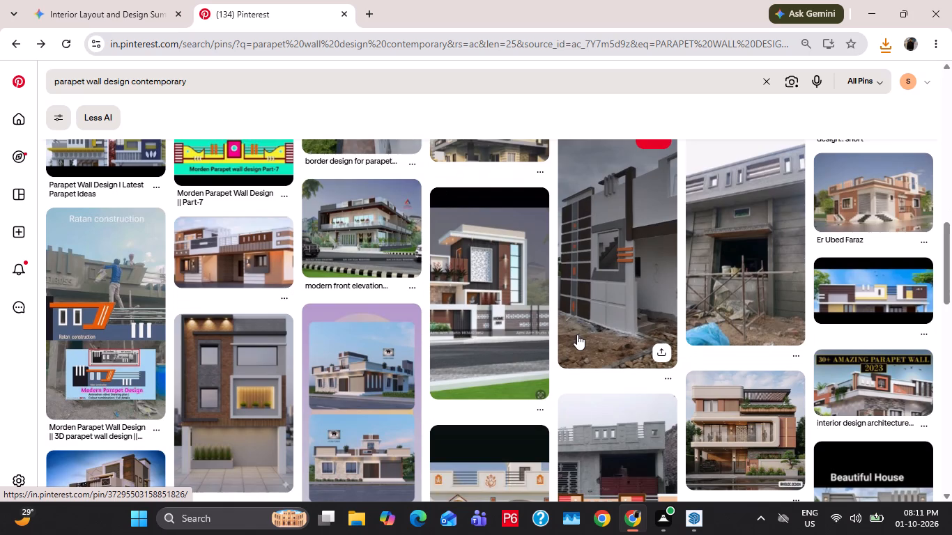
scroll(577, 334, "down", 2)
scroll(266, 290, "down", 5)
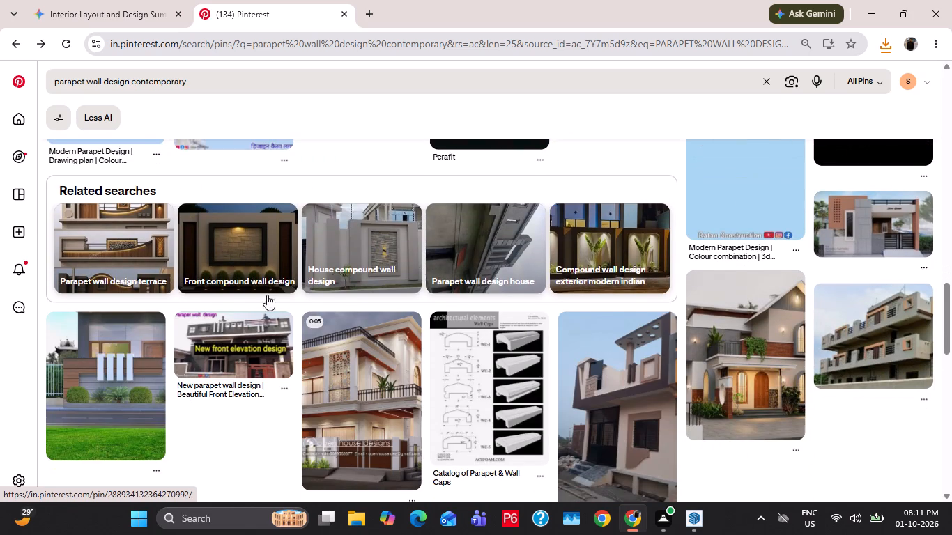
scroll(267, 295, "down", 4)
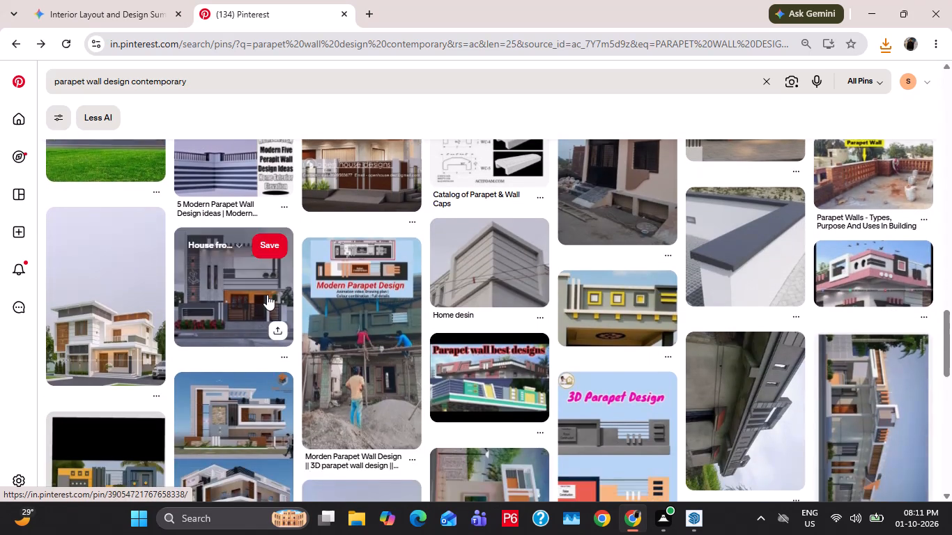
scroll(267, 295, "down", 10)
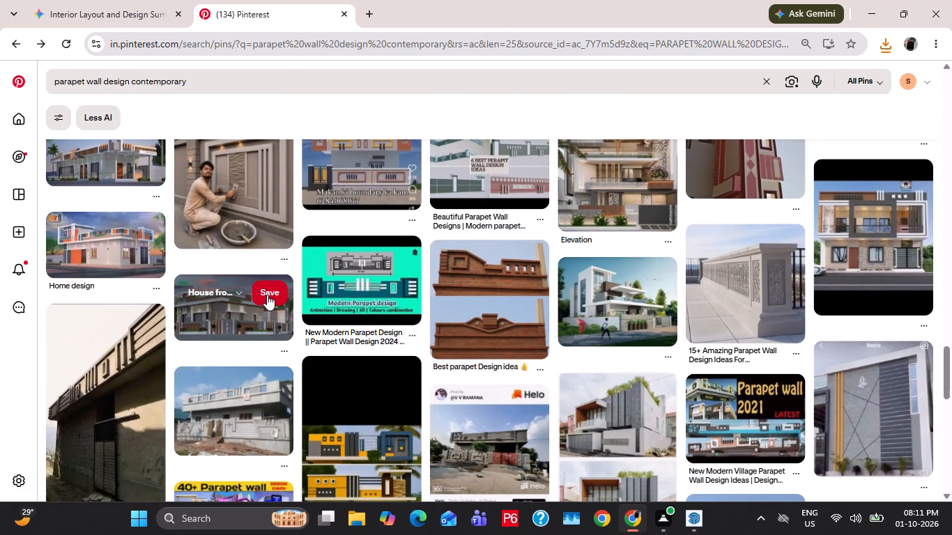
left_click(376, 284)
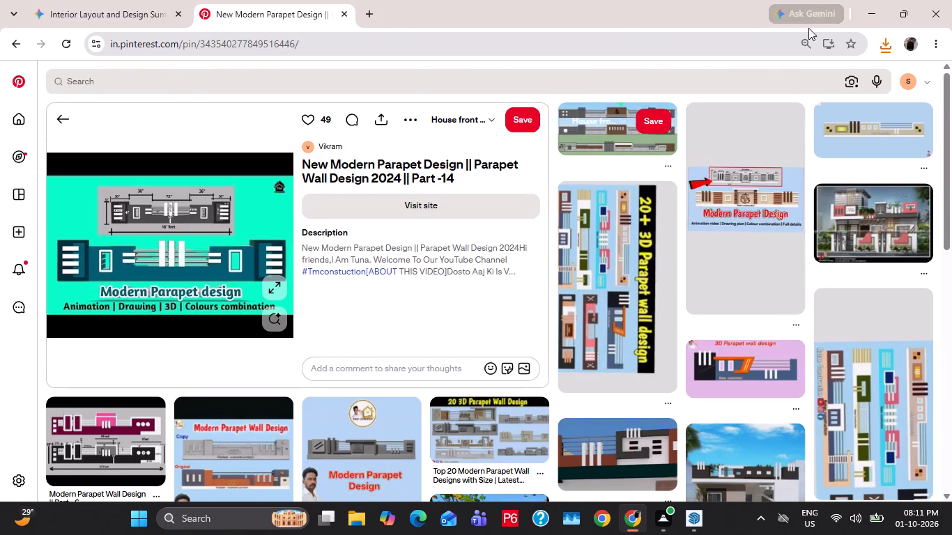
scroll(612, 282, "down", 3)
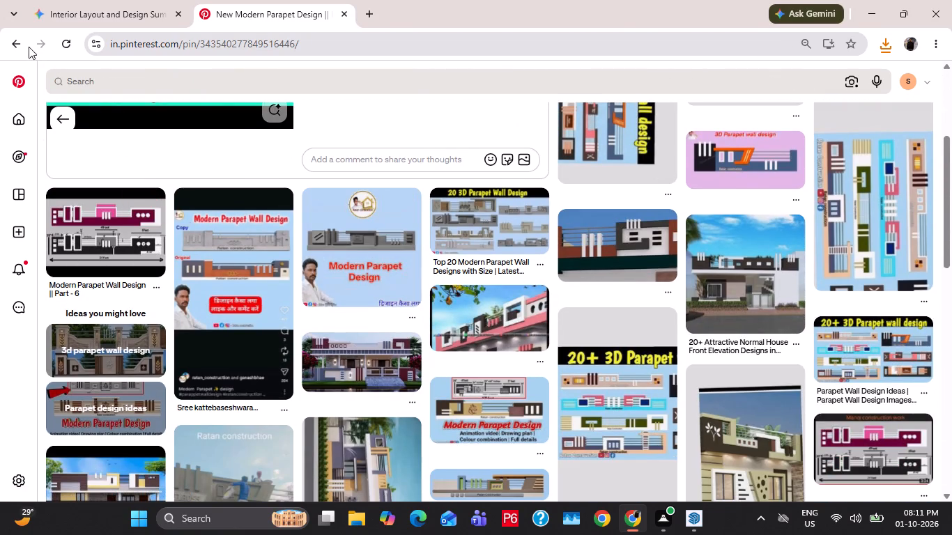
left_click(10, 36)
scroll(218, 293, "down", 3)
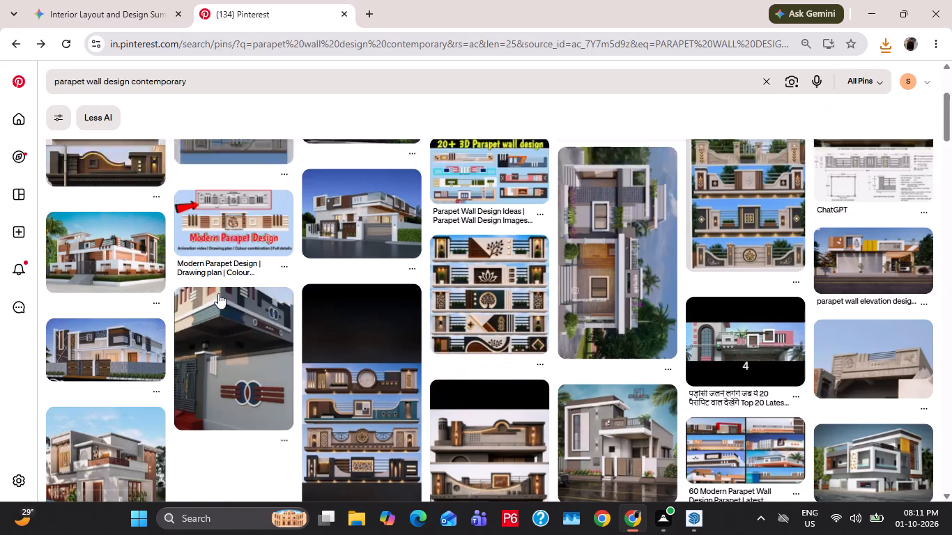
scroll(218, 293, "down", 5)
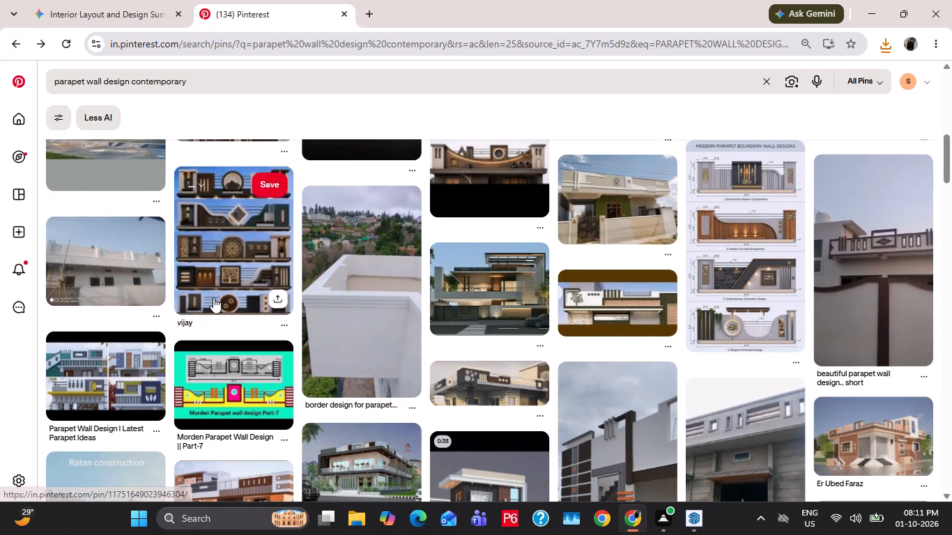
Return to the Pinterest home feed and search for "PARAPET WALL DESIGN".
left_click(8, 52)
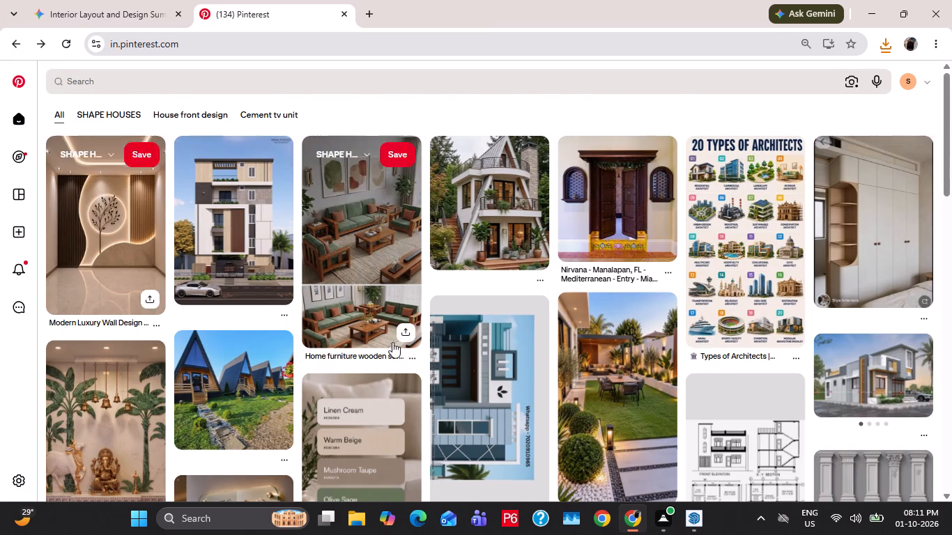
left_click(296, 73)
type("PARAPET WALL DESIGN")
key("Return")
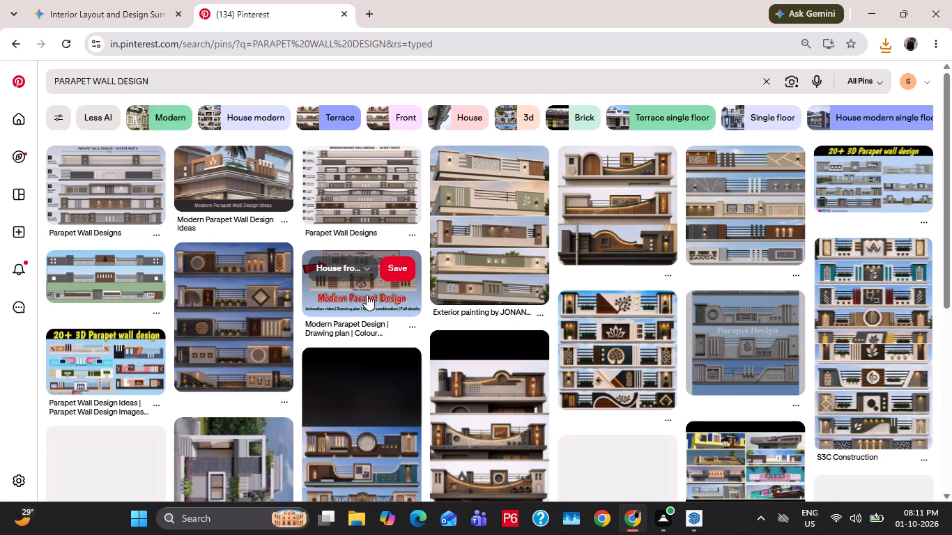
Look through the "PARAPET WALL DESIGN" pins, including the fence light installation pin, for a suitable parapet reference.
scroll(392, 305, "down", 1)
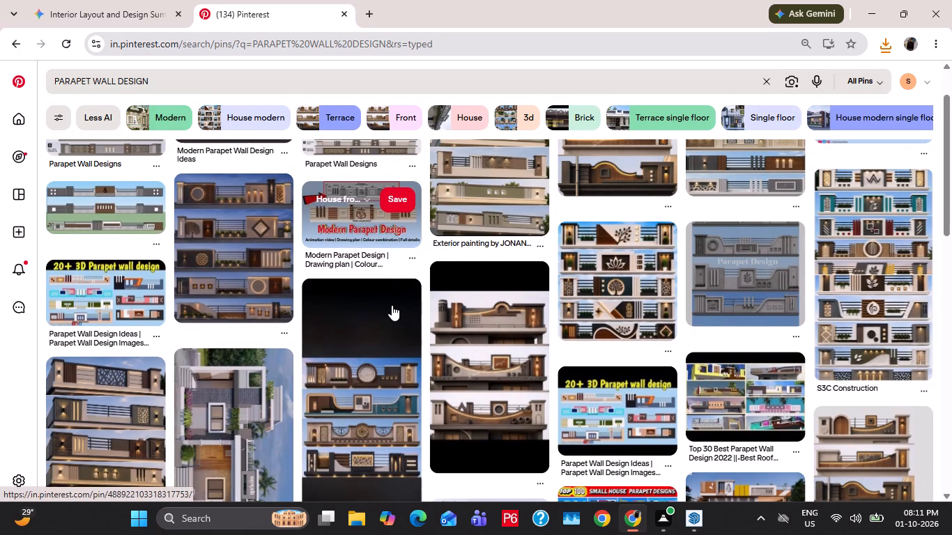
scroll(390, 304, "down", 1)
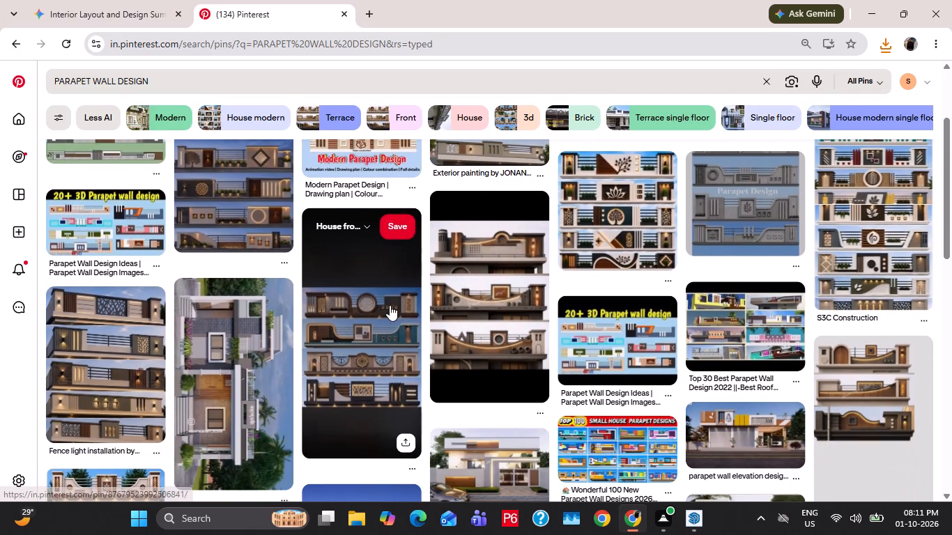
left_click(95, 380)
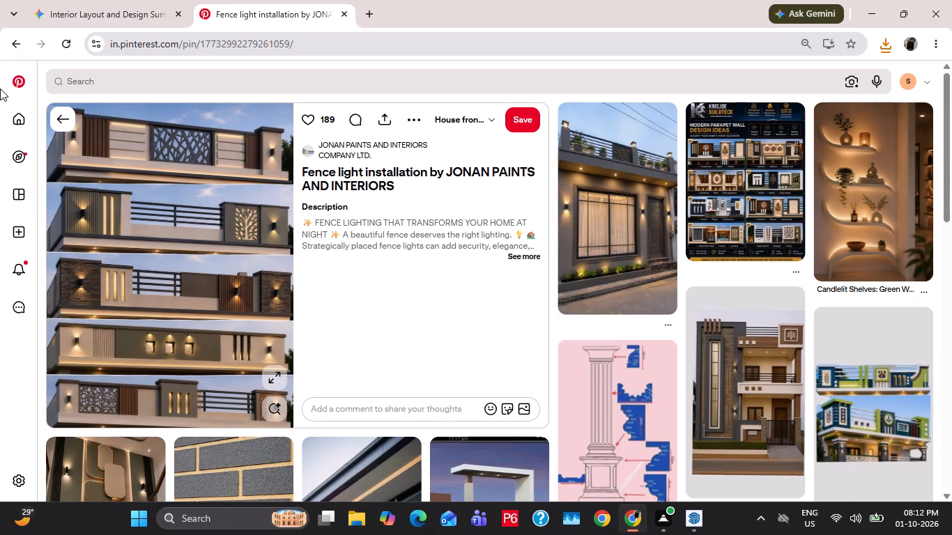
left_click(9, 42)
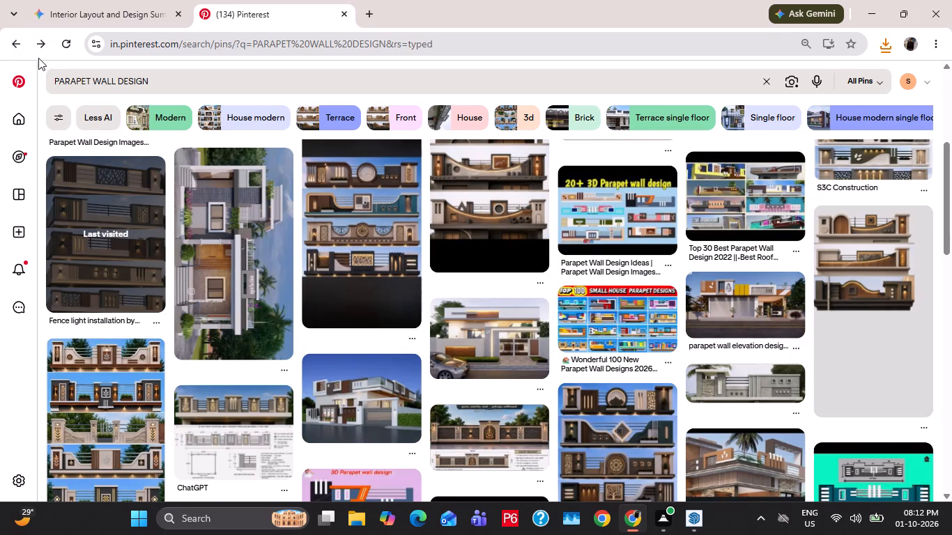
scroll(289, 233, "down", 7)
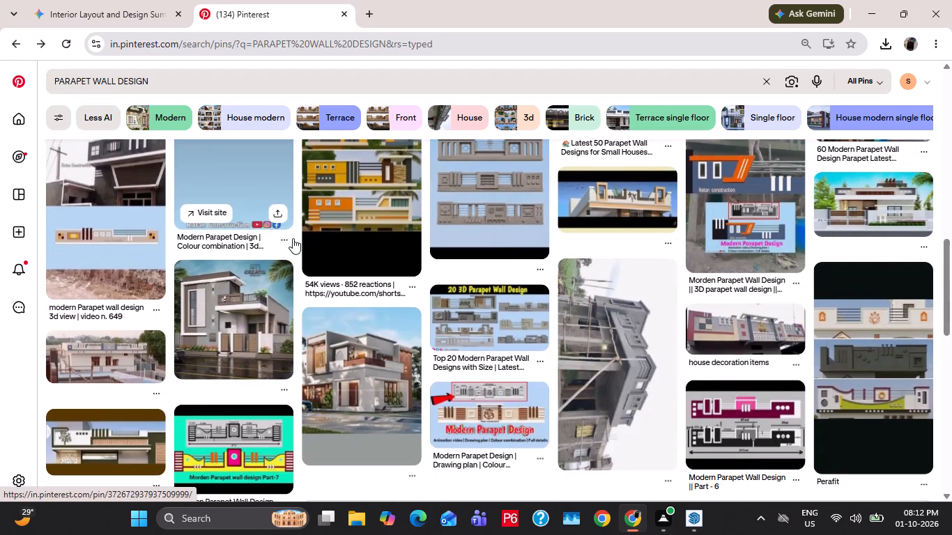
scroll(293, 238, "down", 8)
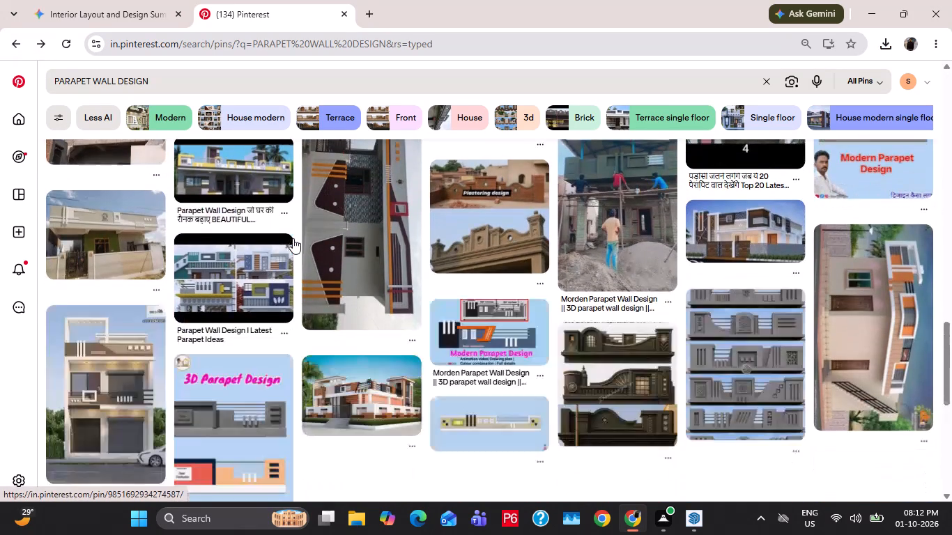
scroll(293, 238, "down", 2)
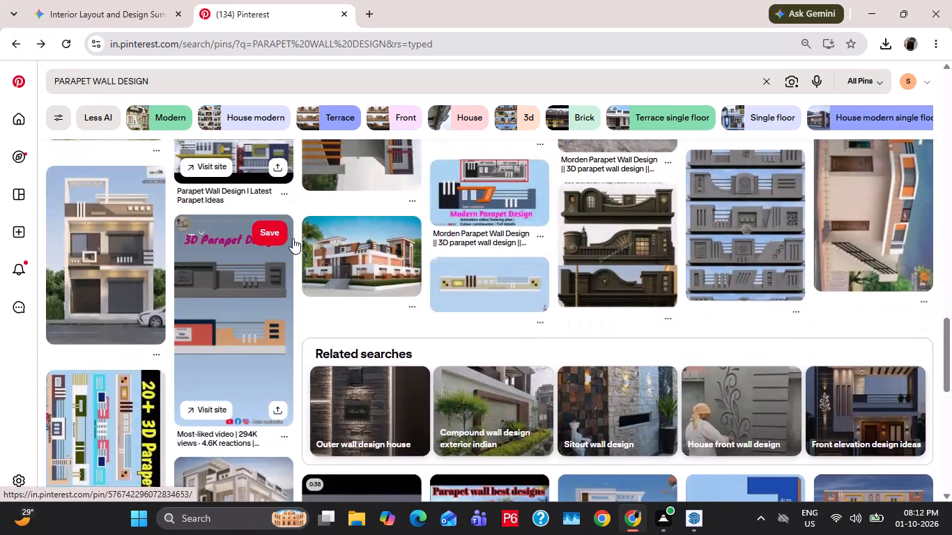
scroll(293, 238, "down", 6)
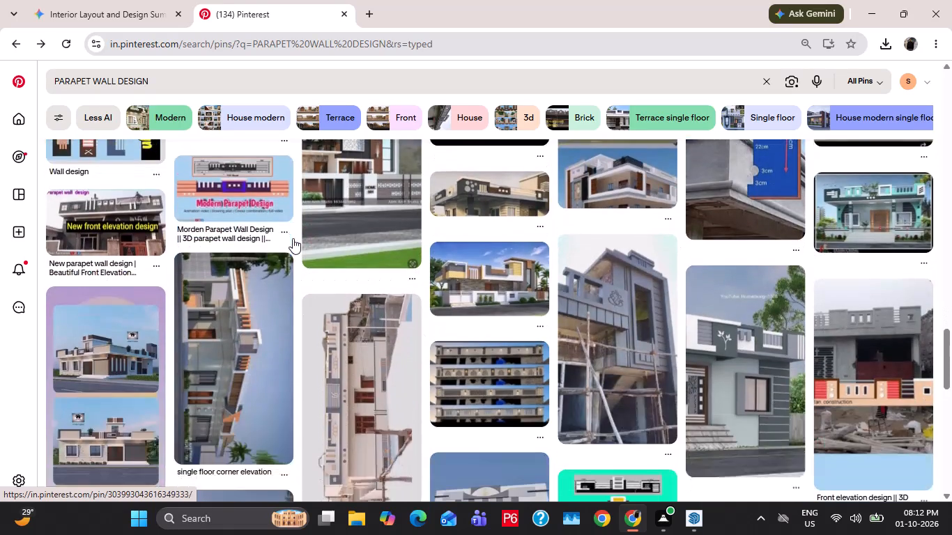
scroll(293, 238, "down", 6)
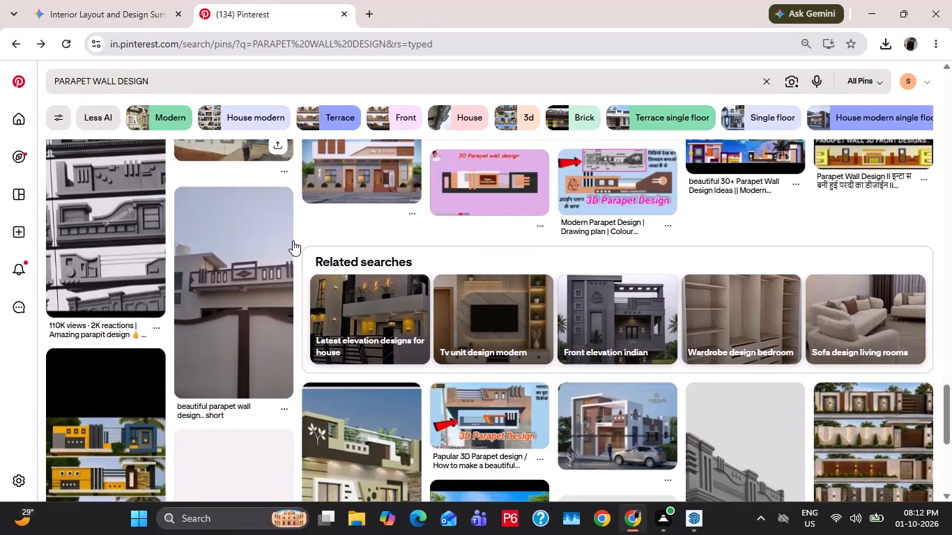
scroll(293, 240, "down", 3)
scroll(293, 240, "up", 10)
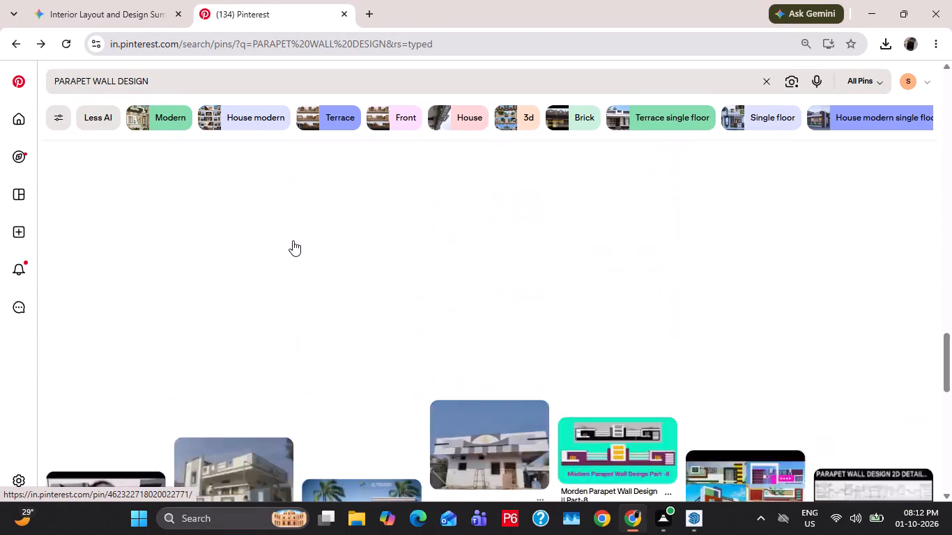
scroll(293, 240, "up", 19)
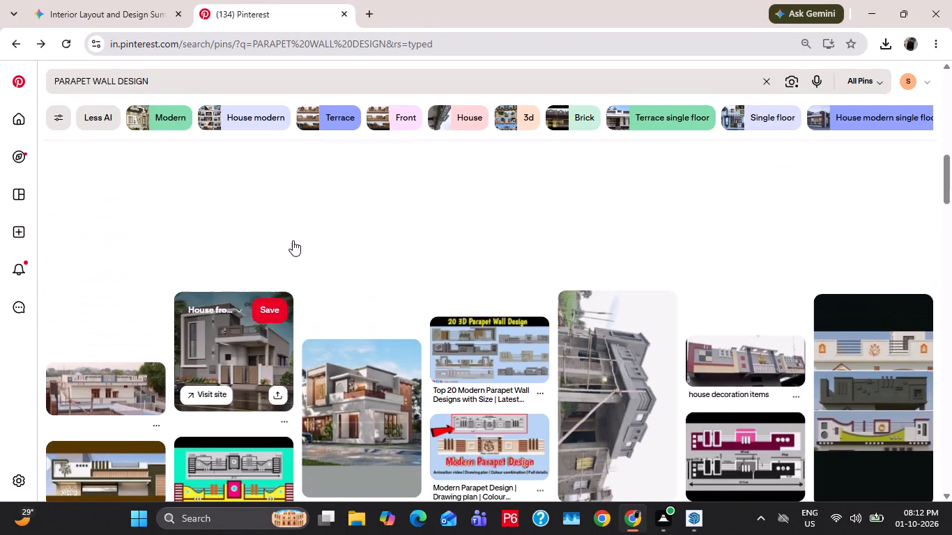
scroll(293, 240, "up", 14)
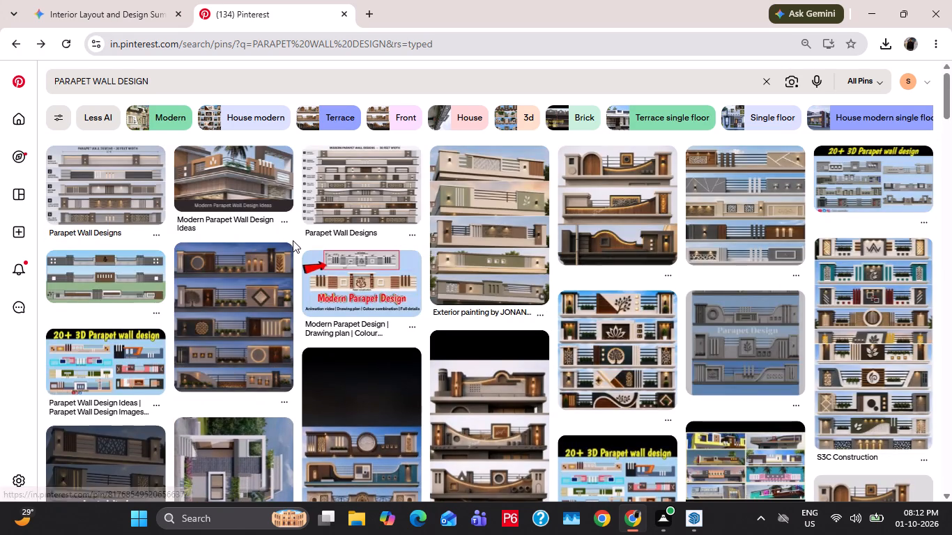
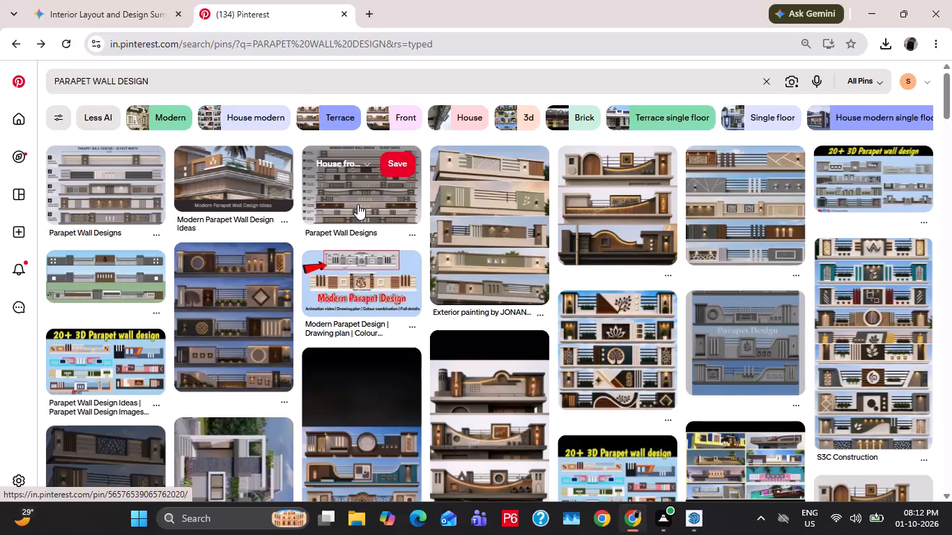
Open the Exterior painting by JONAN parapet pin, look over its related pins and return to the search results.
left_click(483, 258)
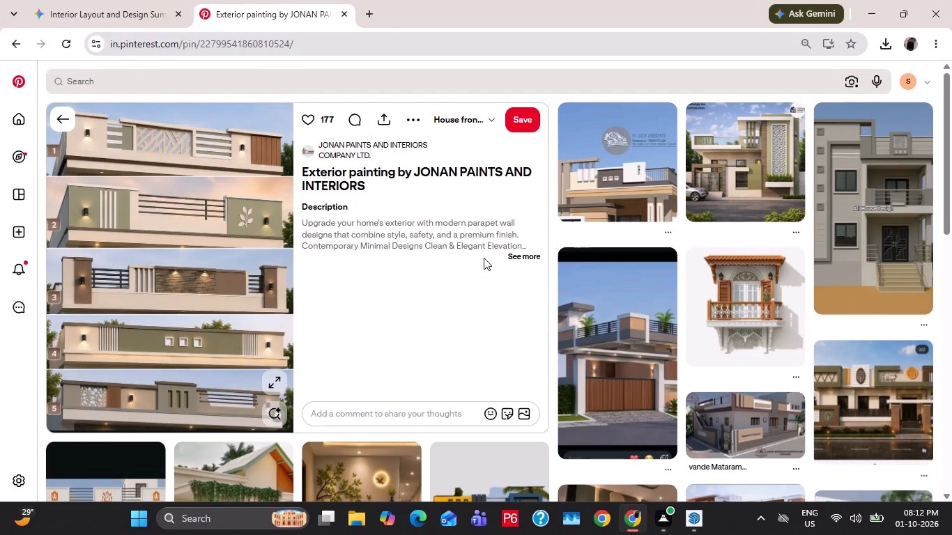
scroll(397, 257, "down", 4)
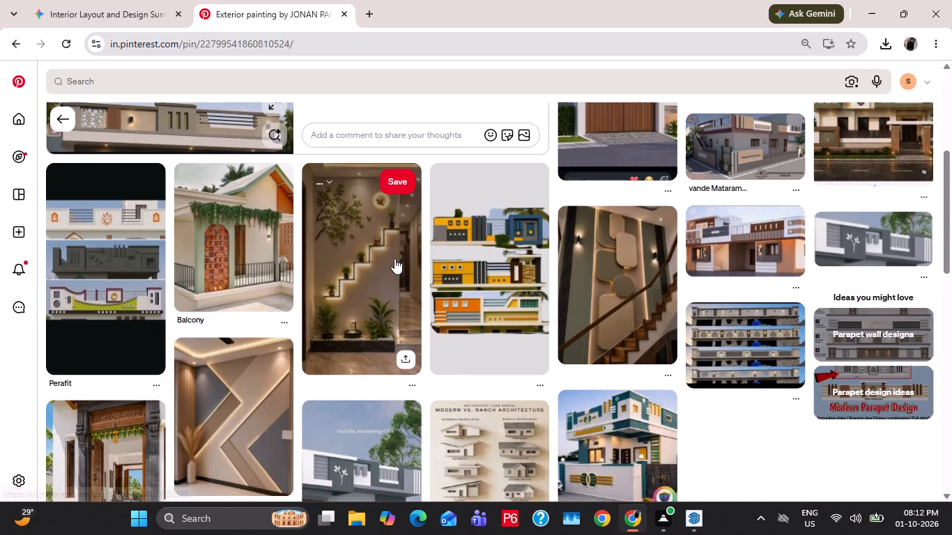
left_click(17, 47)
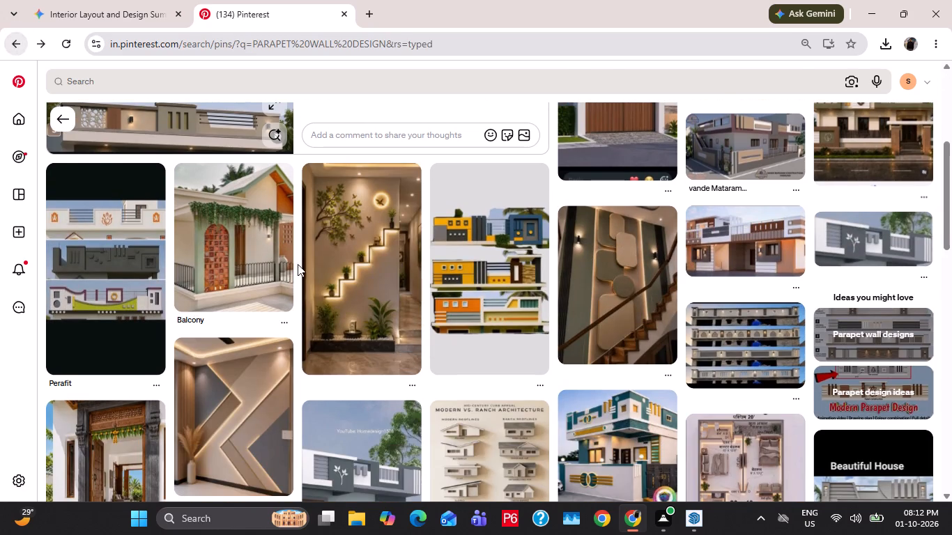
Browse the parapet wall design results and view the "Wall design" collage of 20+ 3D parapet walls before returning to the results.
scroll(125, 274, "down", 2)
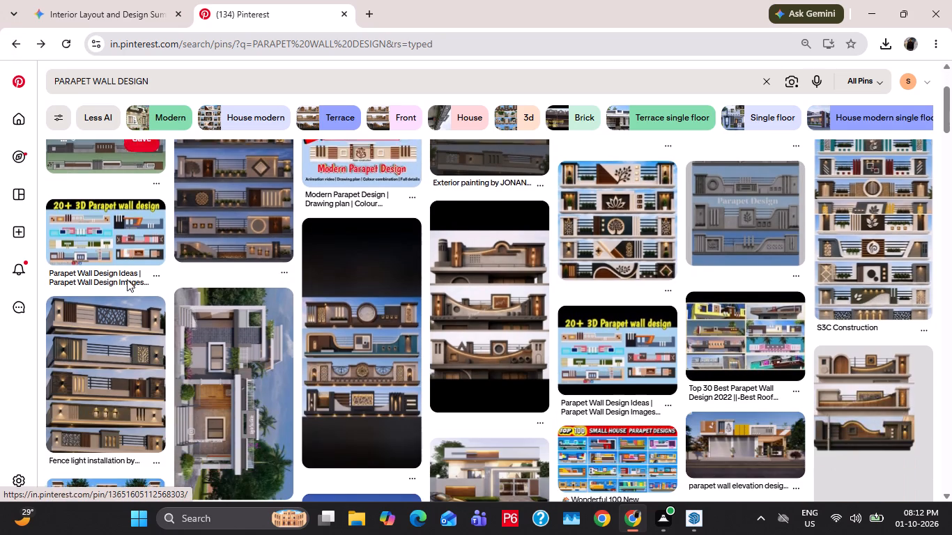
scroll(127, 279, "down", 4)
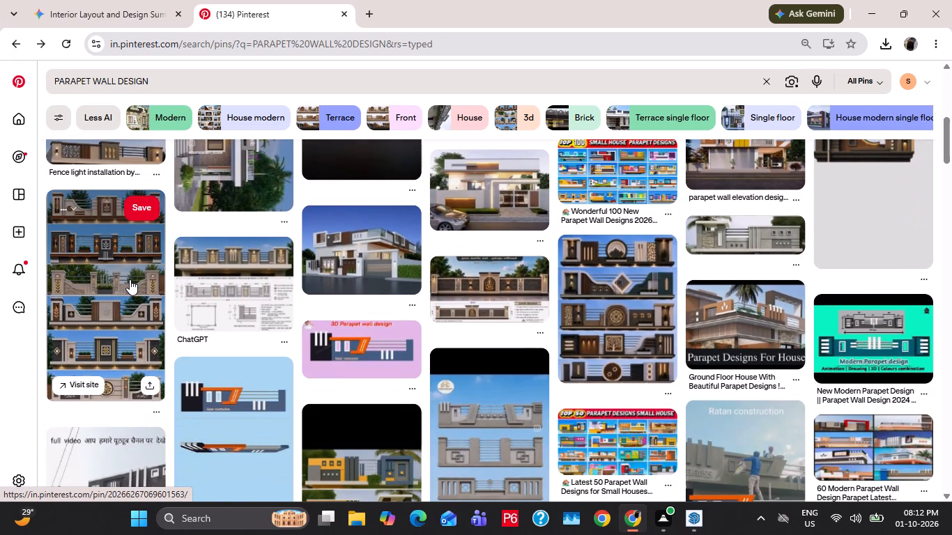
scroll(130, 279, "down", 9)
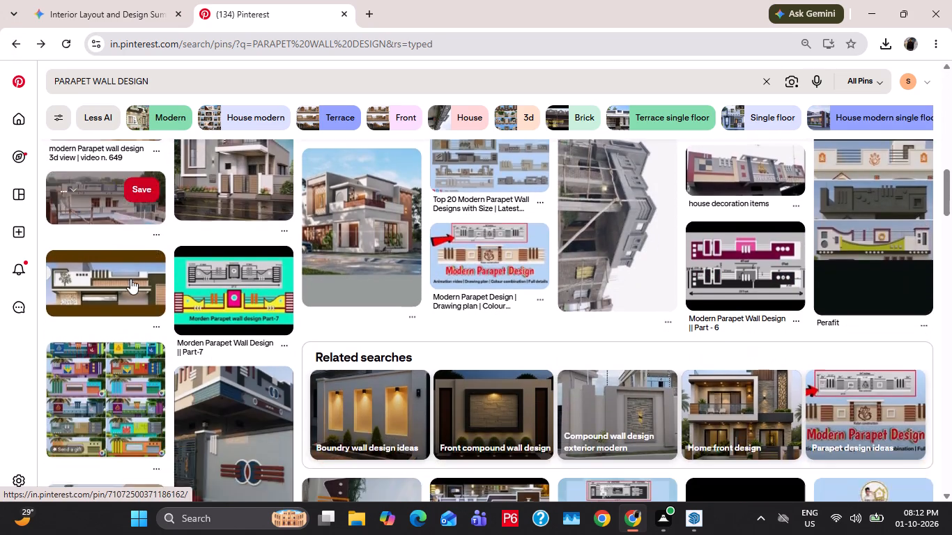
scroll(130, 279, "down", 6)
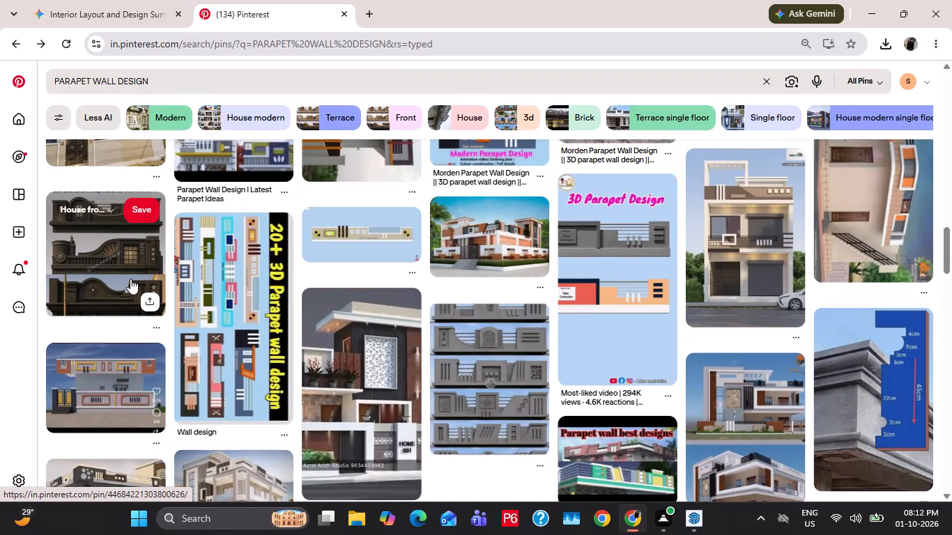
scroll(130, 279, "down", 2)
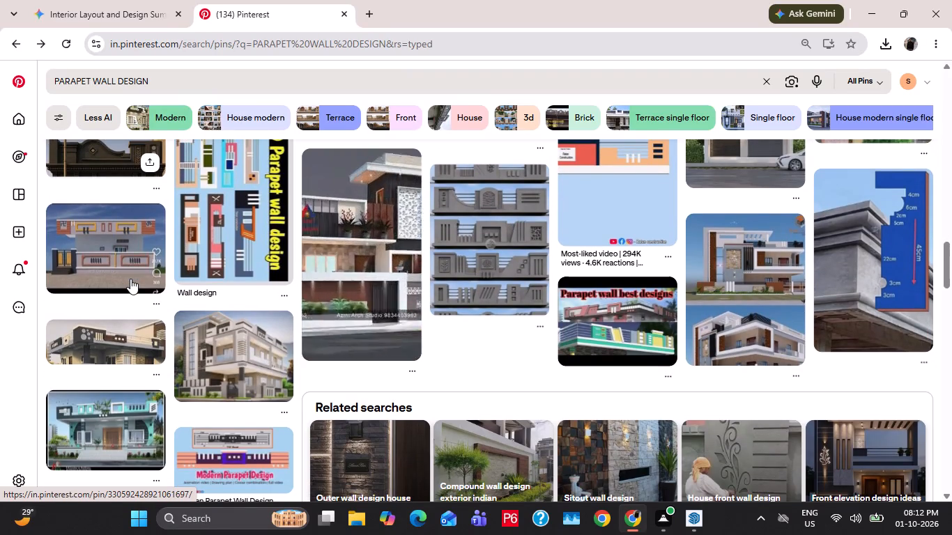
left_click(218, 228)
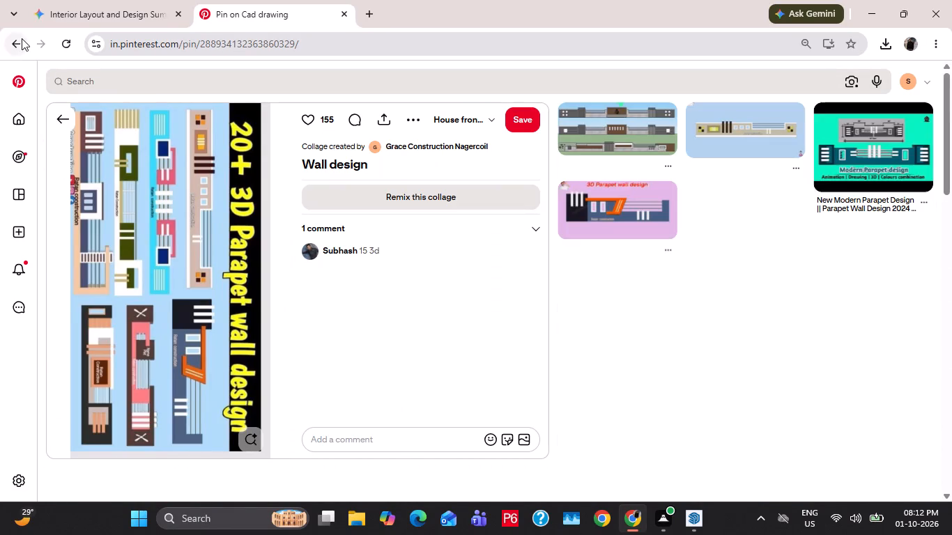
left_click(22, 38)
Examine further parapet wall design results for a style suited to the house front elevation.
scroll(409, 304, "down", 5)
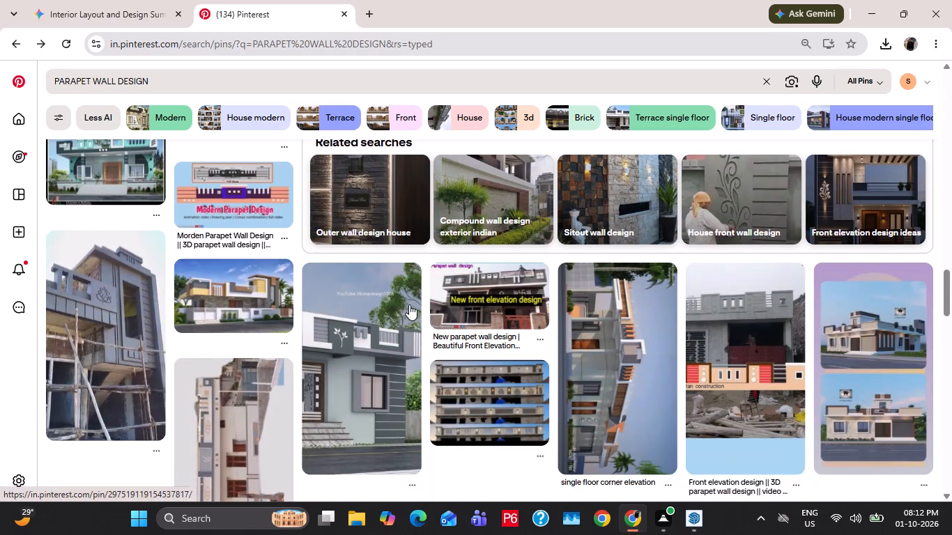
scroll(409, 304, "down", 7)
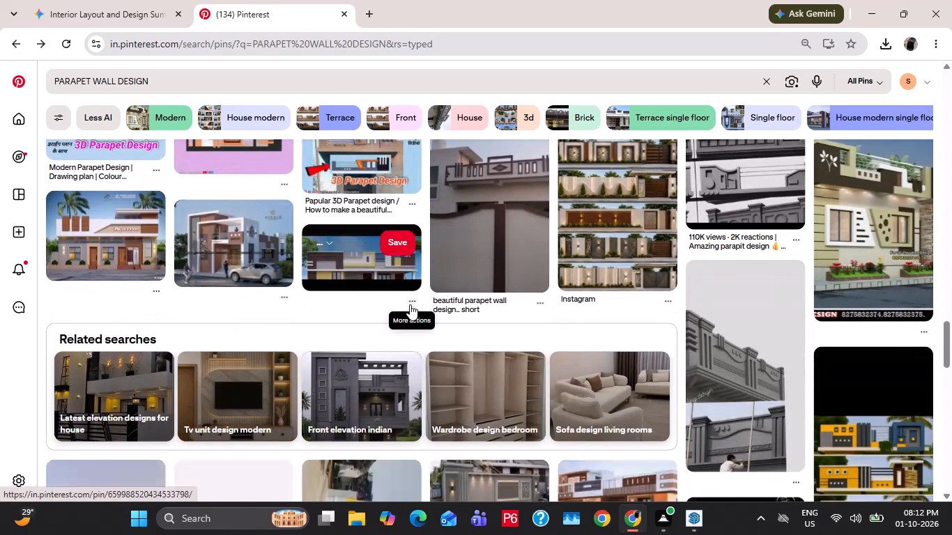
scroll(410, 304, "down", 8)
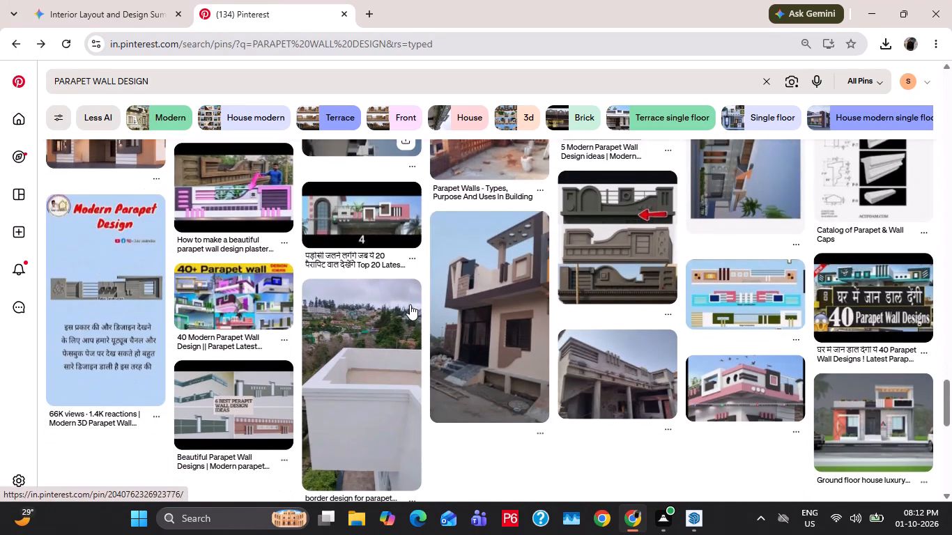
scroll(410, 304, "down", 8)
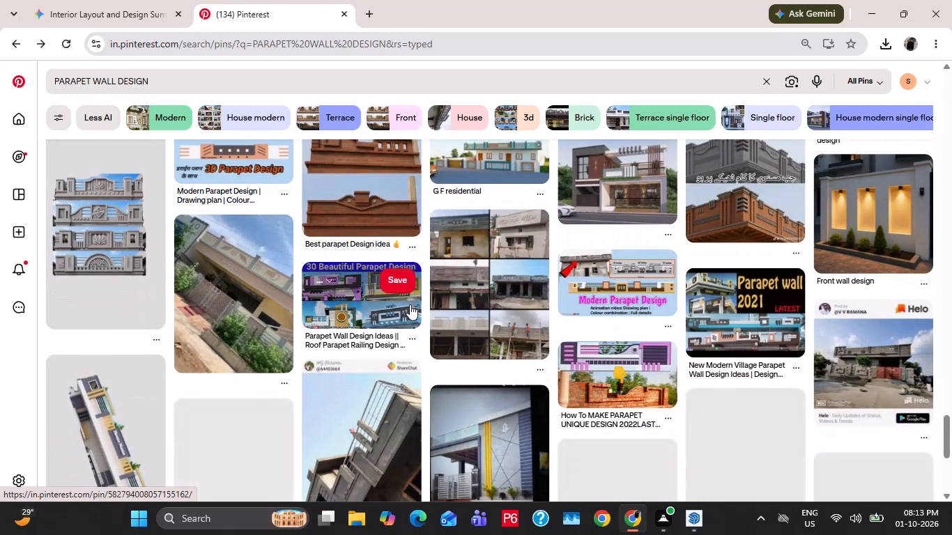
Switch to the SINGLE FLOOR ELEVATION model in SketchUp and delete all construction guides.
left_click(639, 524)
scroll(434, 320, "down", 11)
middle_click_drag(433, 328, 435, 286)
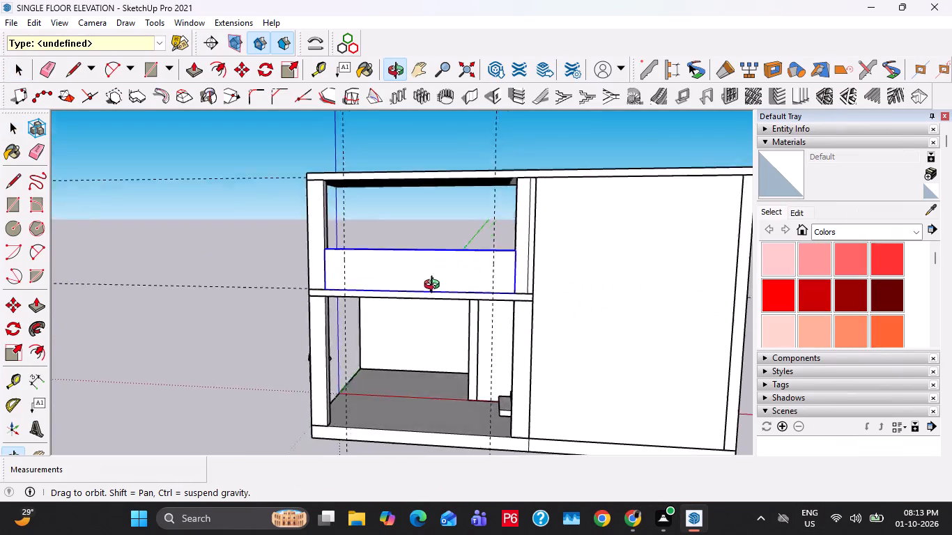
middle_click_drag(435, 286, 348, 281)
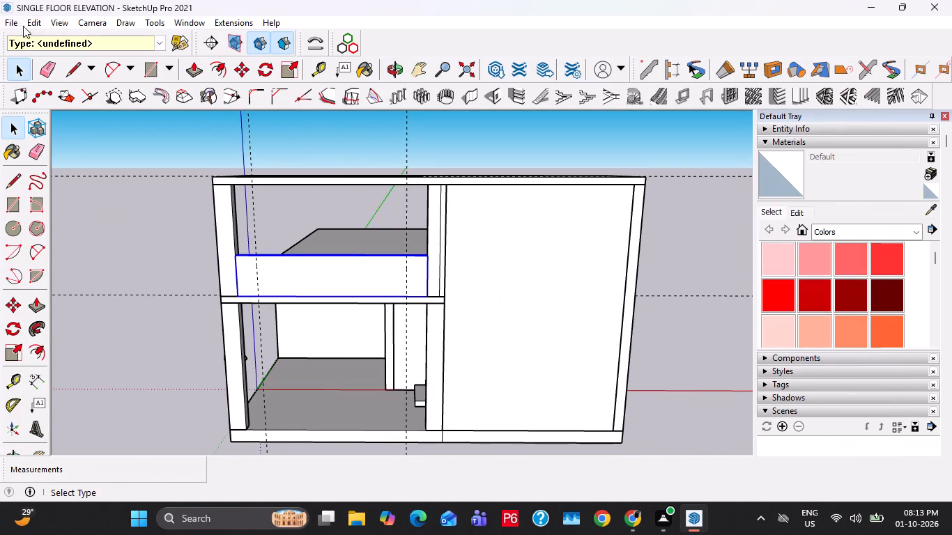
left_click(29, 24)
left_click(81, 154)
Frame the house model from the front and capture a screenshot of the whole elevation.
scroll(265, 313, "down", 2)
middle_click_drag(384, 340, 384, 308)
scroll(380, 303, "up", 1)
middle_click_drag(380, 301, 383, 315)
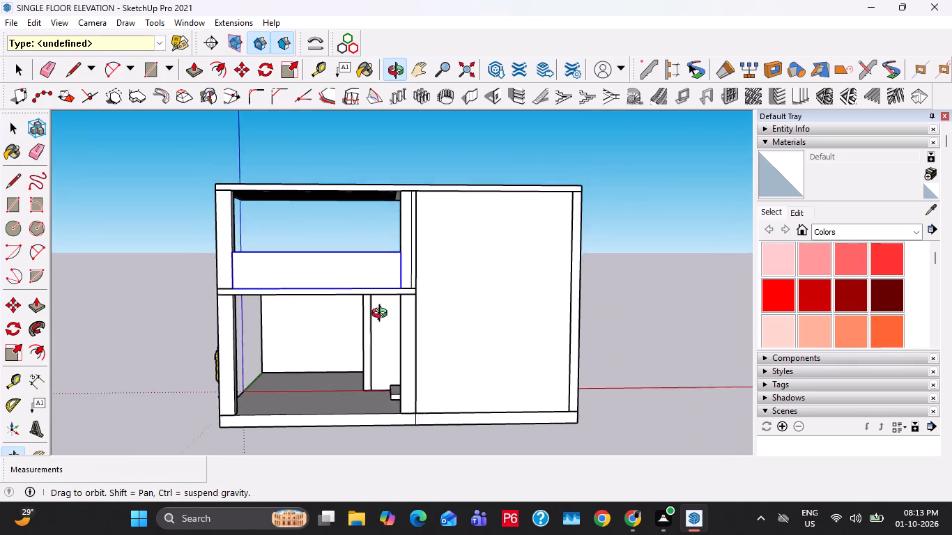
middle_click_drag(383, 315, 369, 313)
key("Print")
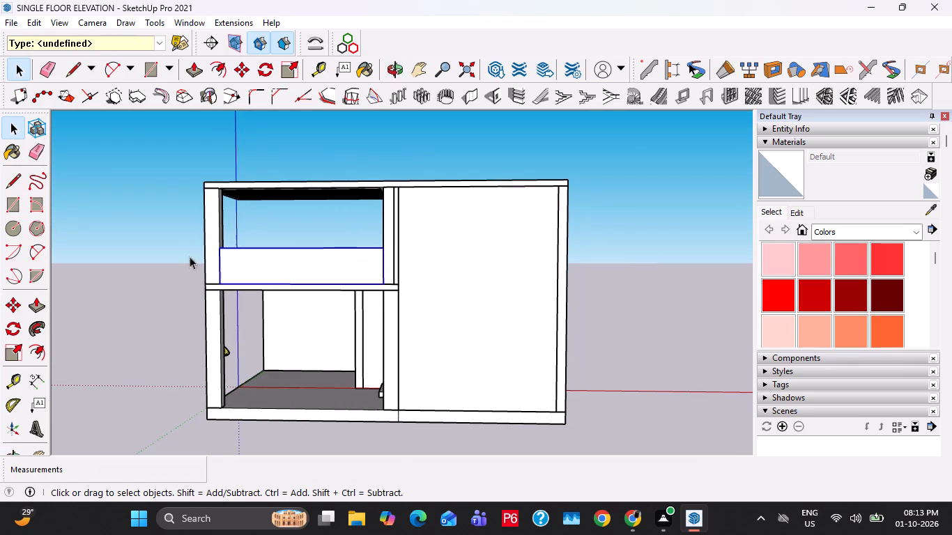
left_click_drag(158, 147, 588, 449)
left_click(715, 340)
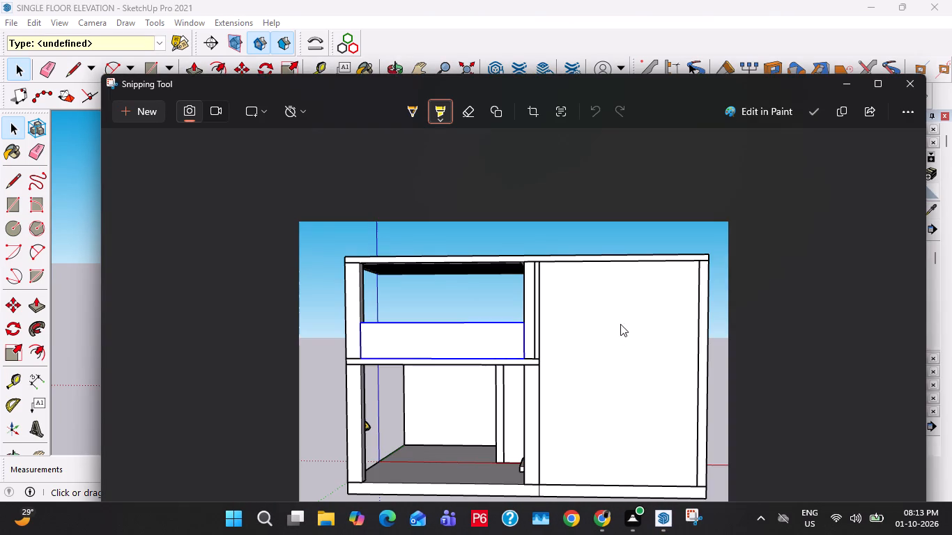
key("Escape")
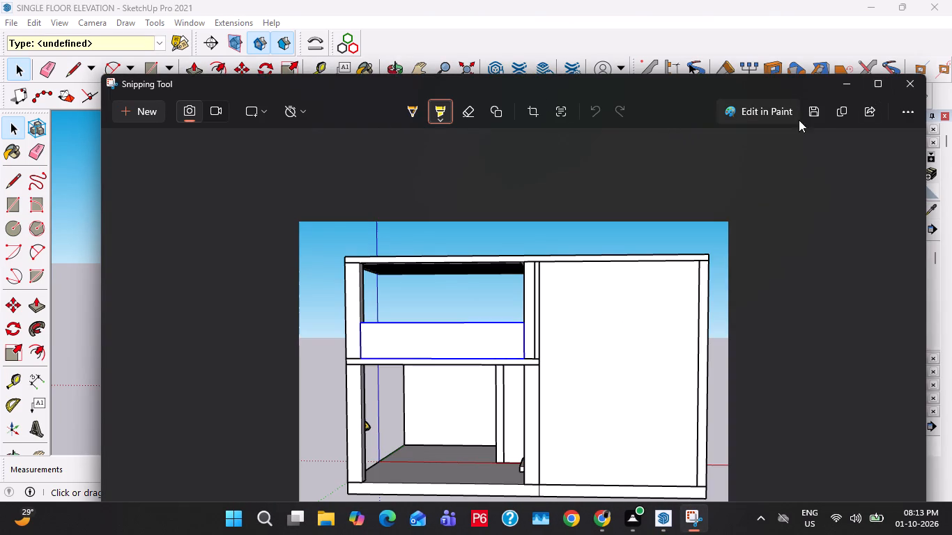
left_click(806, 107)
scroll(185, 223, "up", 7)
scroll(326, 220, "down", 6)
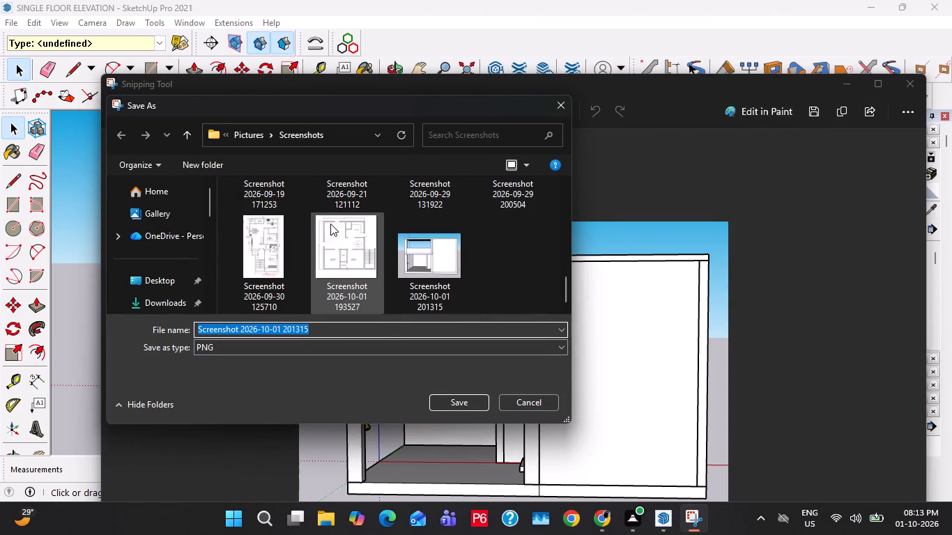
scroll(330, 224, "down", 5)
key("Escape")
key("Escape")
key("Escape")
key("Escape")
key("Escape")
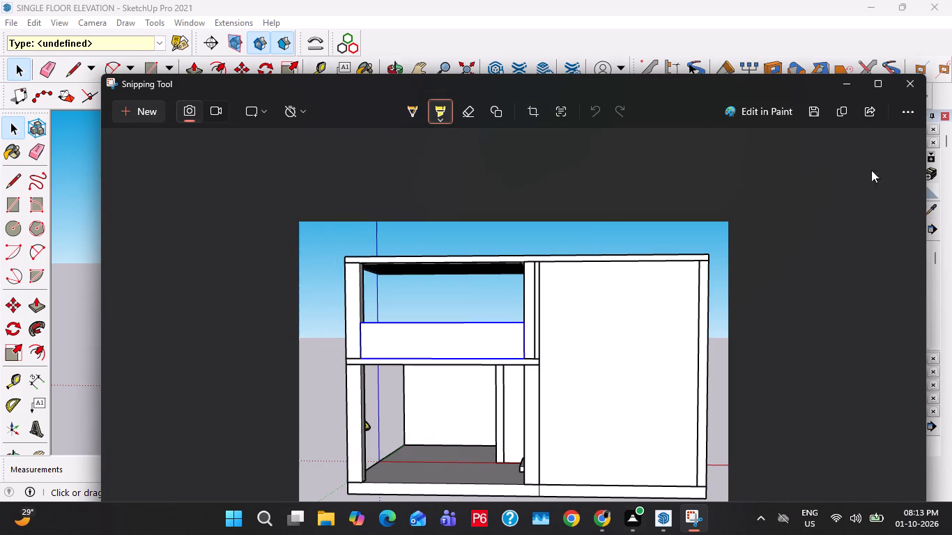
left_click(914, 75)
Switch to Chrome and open a new browser tab.
left_click(615, 522)
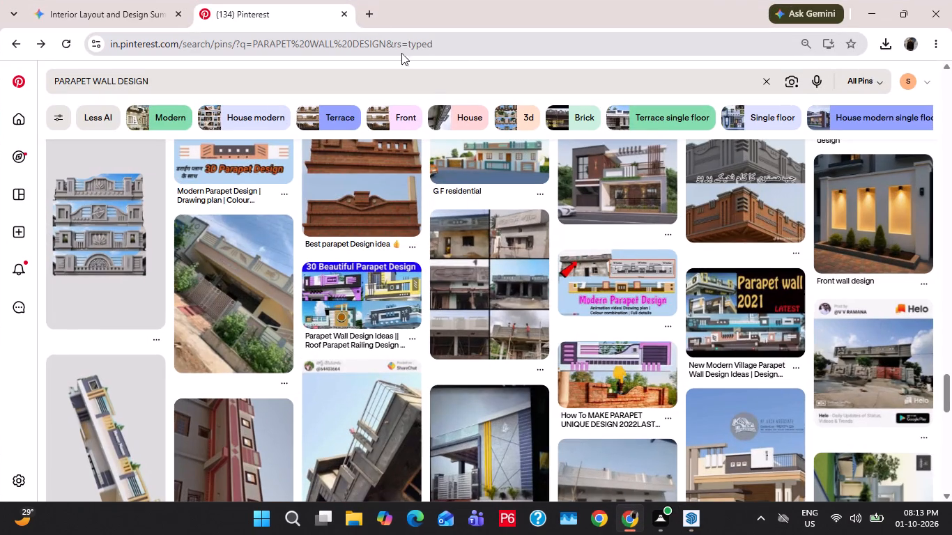
left_click(371, 20)
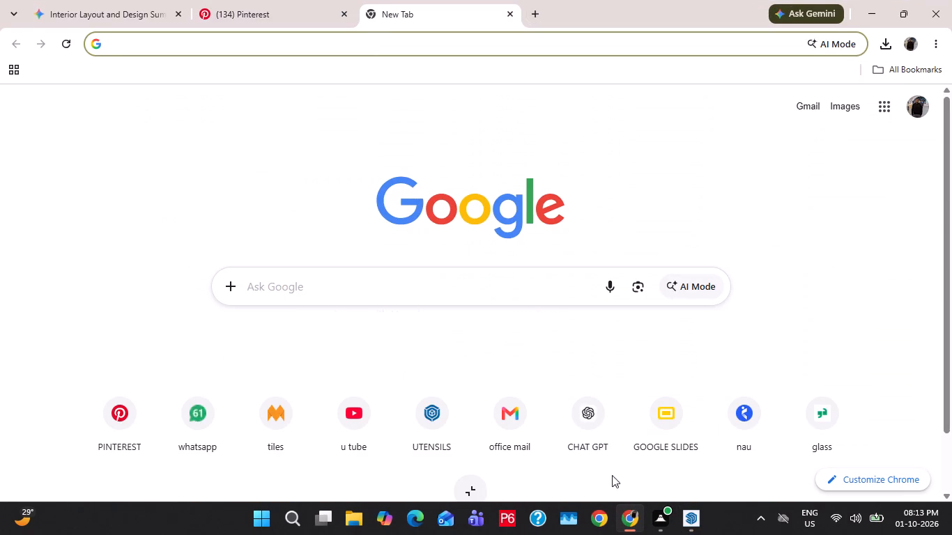
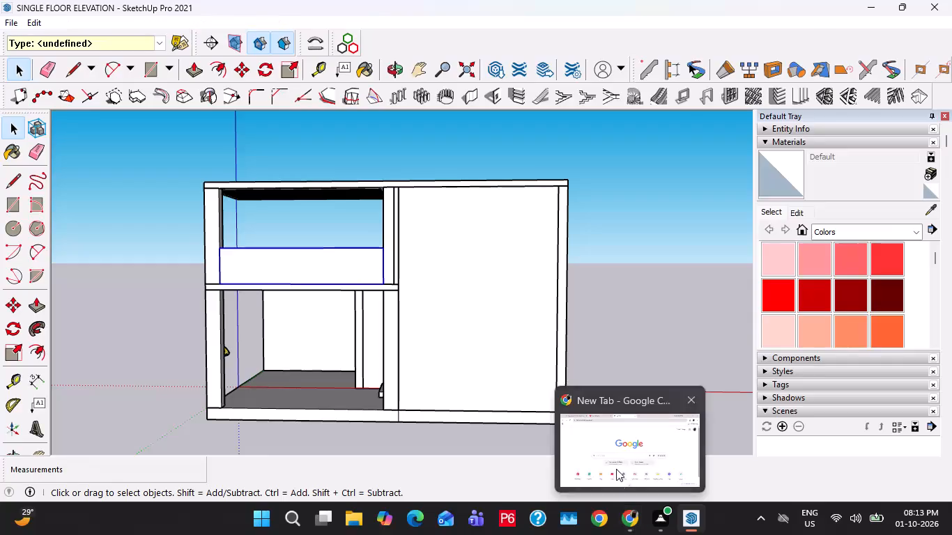
Search Google for ChatGPT and open the chatgpt.com site.
left_click(339, 278)
type("CHAT")
left_click(341, 305)
left_click(343, 329)
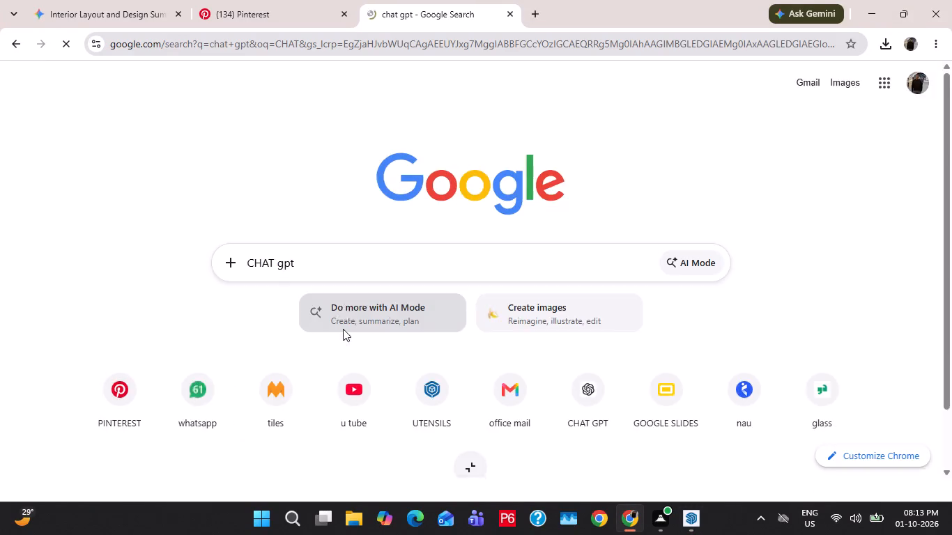
left_click(219, 219)
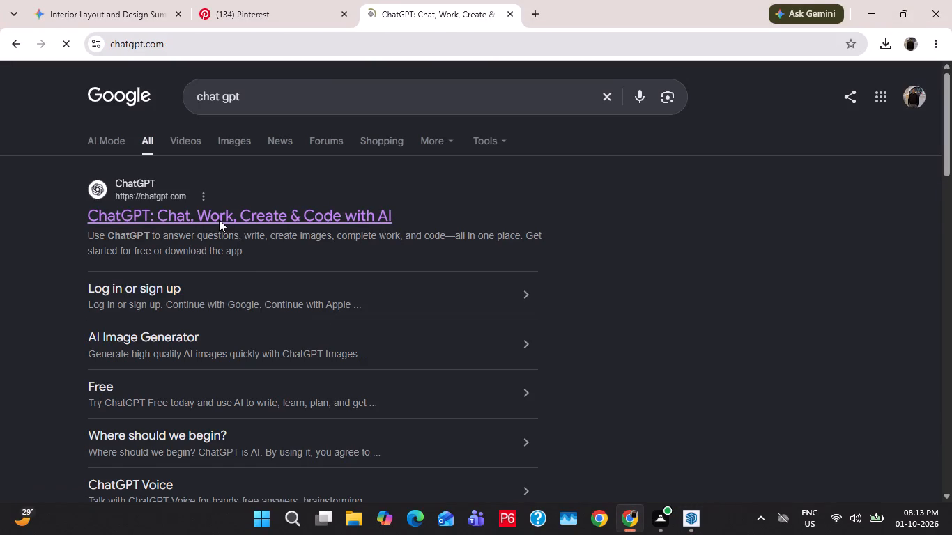
left_click(245, 258)
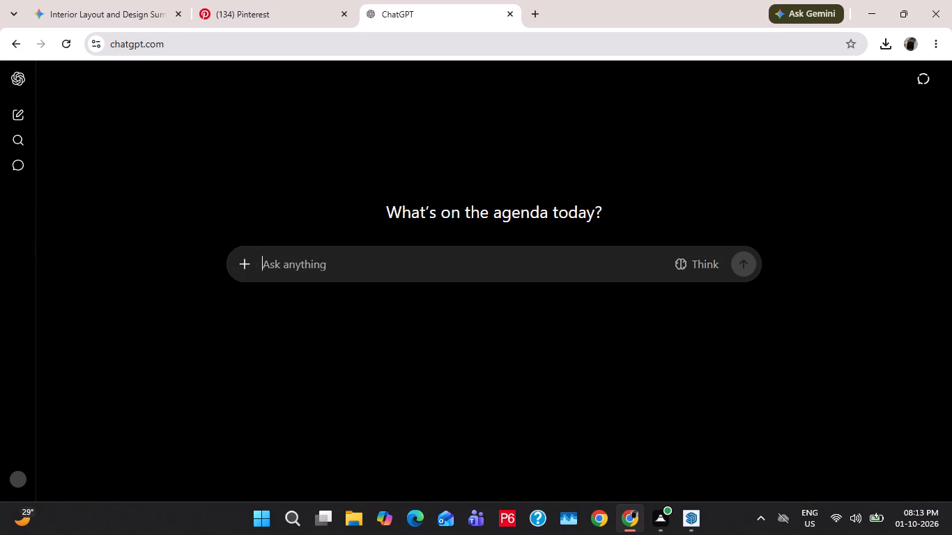
left_click(240, 272)
left_click(273, 304)
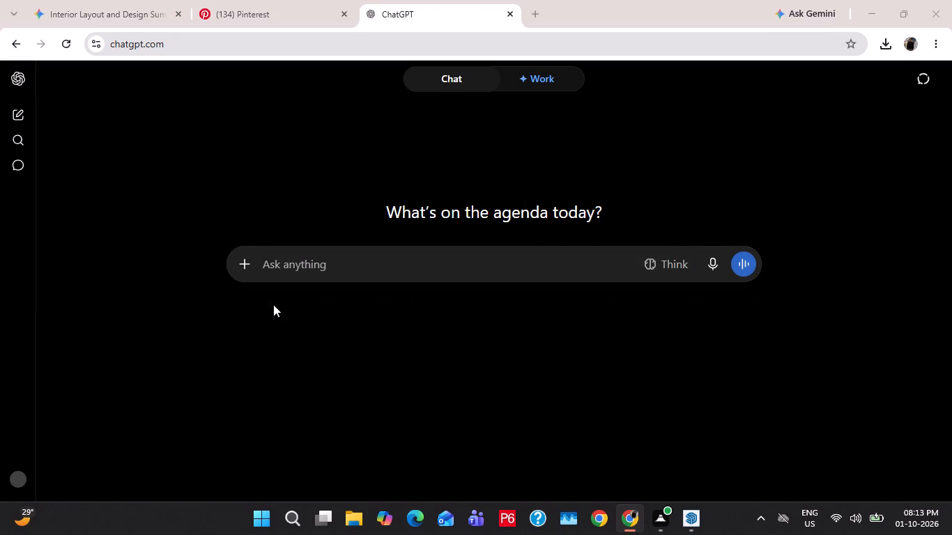
scroll(298, 212, "down", 1)
scroll(173, 166, "up", 13)
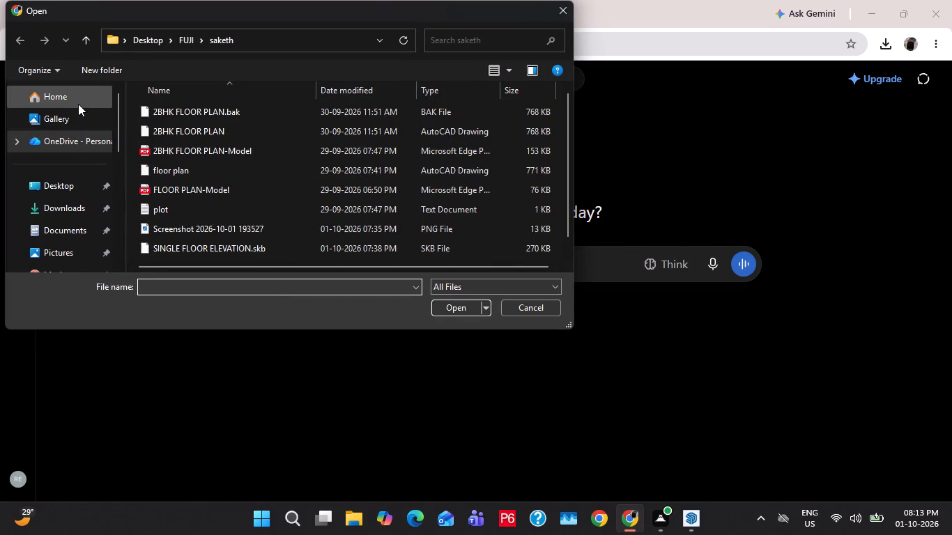
left_click(77, 102)
scroll(213, 169, "down", 4)
left_click(222, 155)
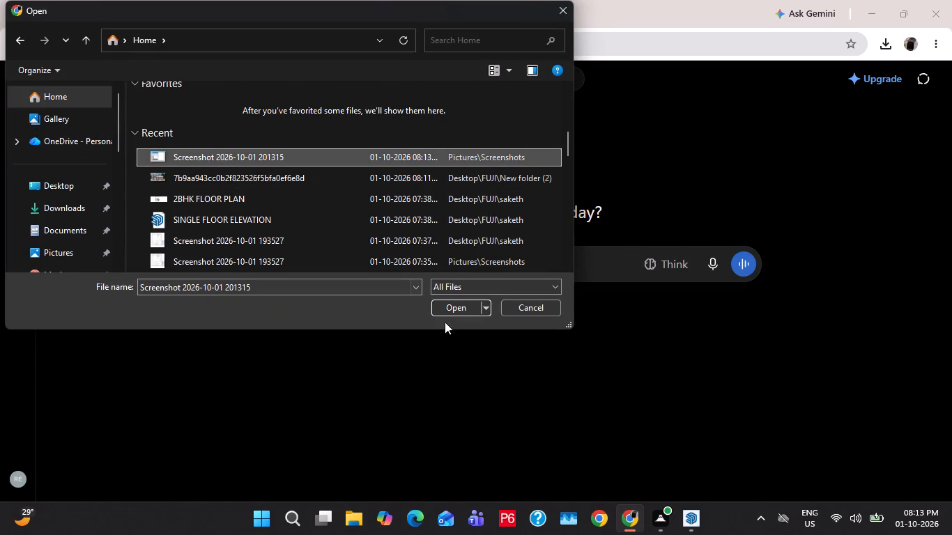
left_click(459, 310)
Send the prompt "GIVE ME THE ELEVATION DESIGN SUGGESTION FOR THIS BUILDING CONTEMPOARY" with the attached image.
left_click(369, 316)
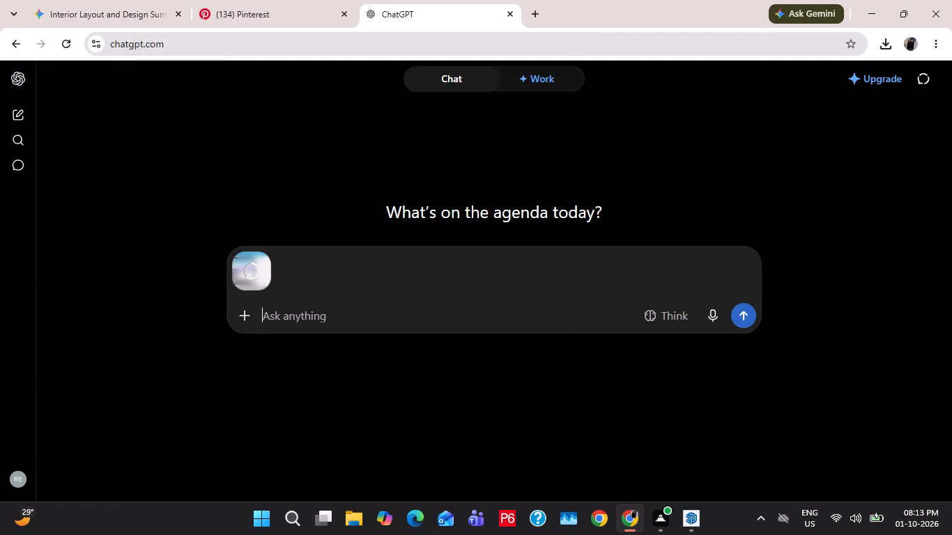
key("h")
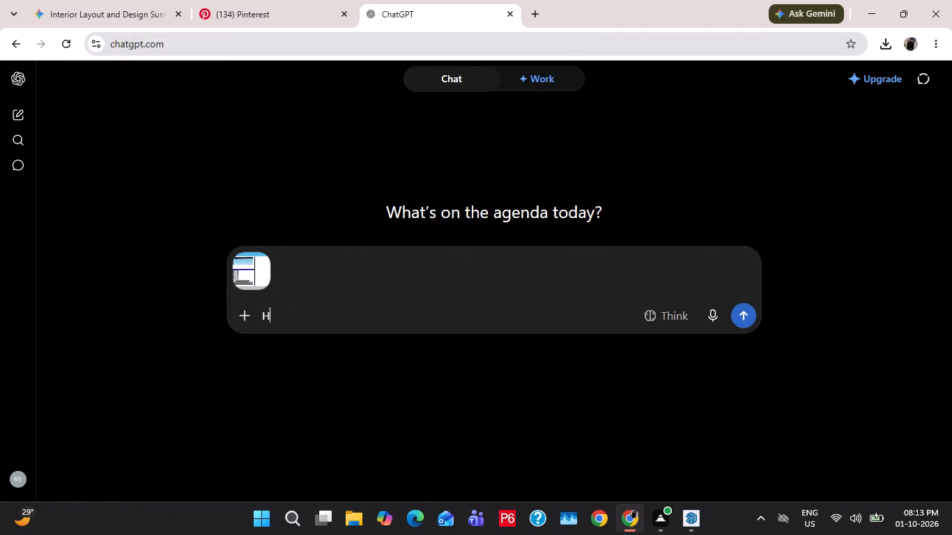
key("BackSpace")
key("BackSpace")
type("GIVE ME")
key("space")
type("THE ELKE")
key("BackSpace")
key("BackSpace")
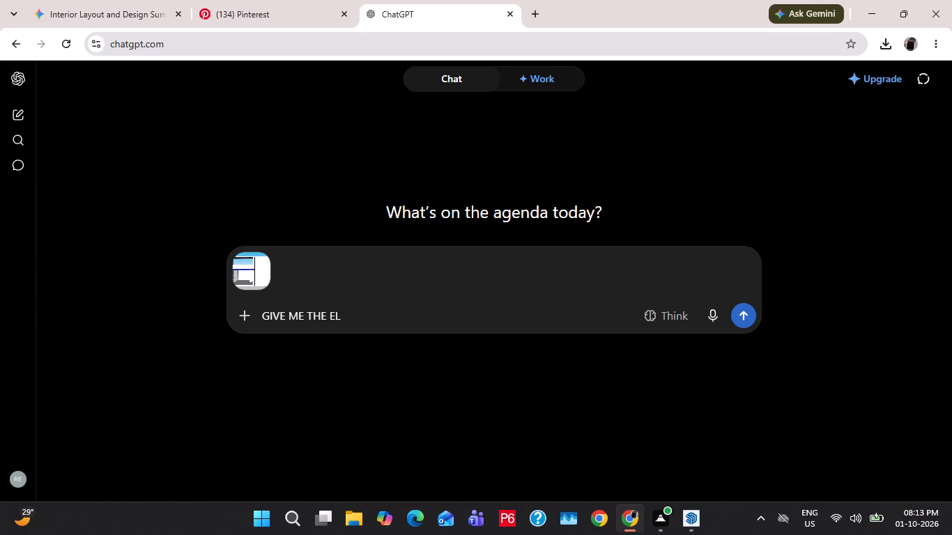
key("BackSpace")
type("LEVATION DESIGN SUGGESTION FOR THIS BUIK")
key("BackSpace")
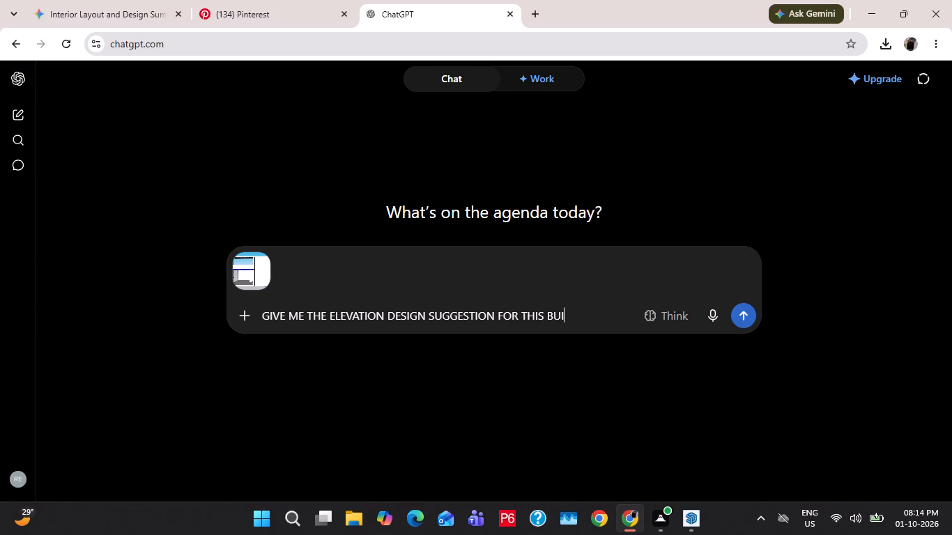
type("LDING")
key("space")
type("CONTE")
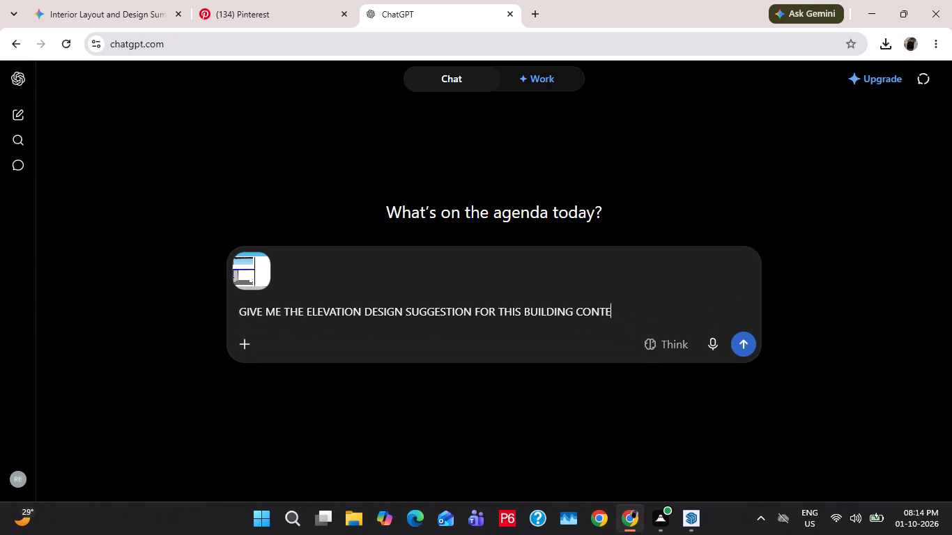
type("MPO")
type("ARU")
key("BackSpace")
key("y")
key("Return")
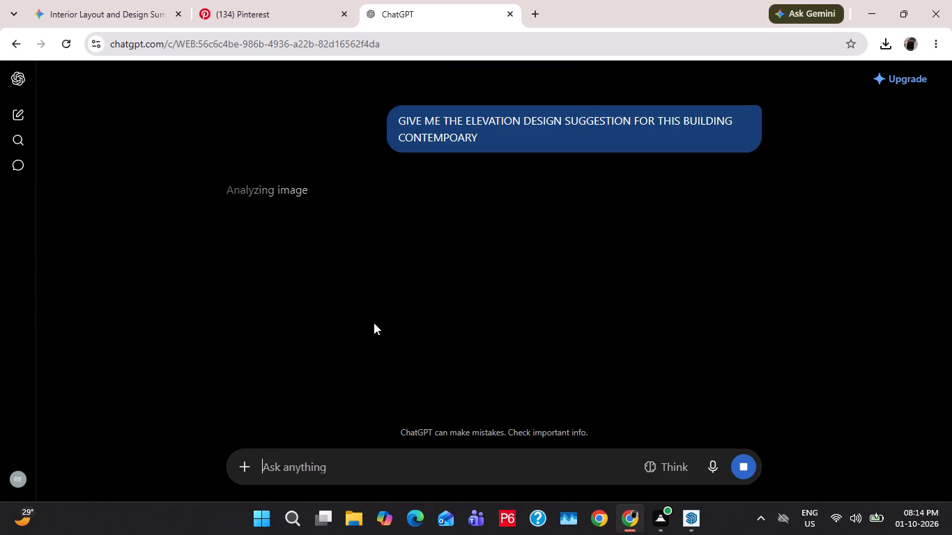
Switch to SketchUp and examine the house model's front, side walls and roof from several angles.
left_click(699, 515)
scroll(500, 380, "down", 2)
middle_click_drag(312, 241, 349, 287)
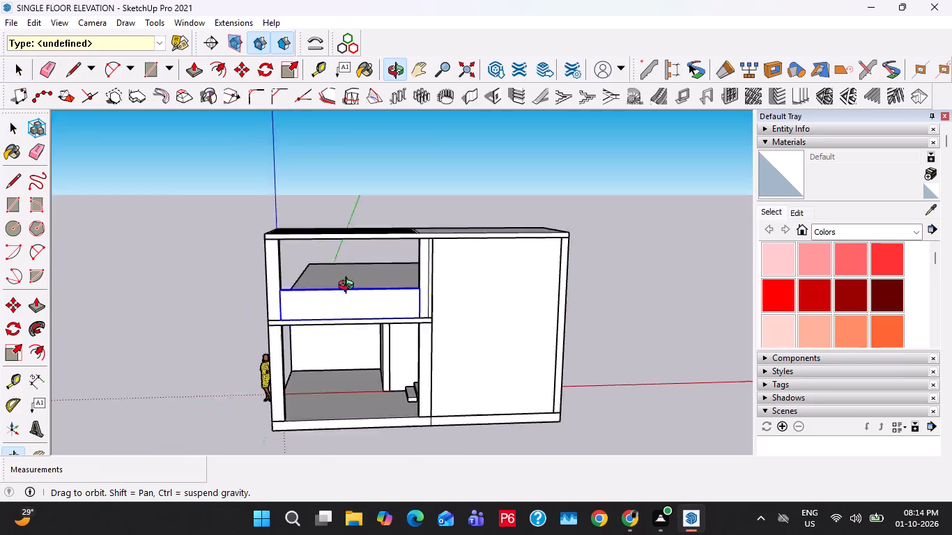
middle_click_drag(349, 287, 373, 320)
scroll(375, 336, "up", 11)
scroll(312, 309, "down", 12)
middle_click_drag(313, 307, 436, 288)
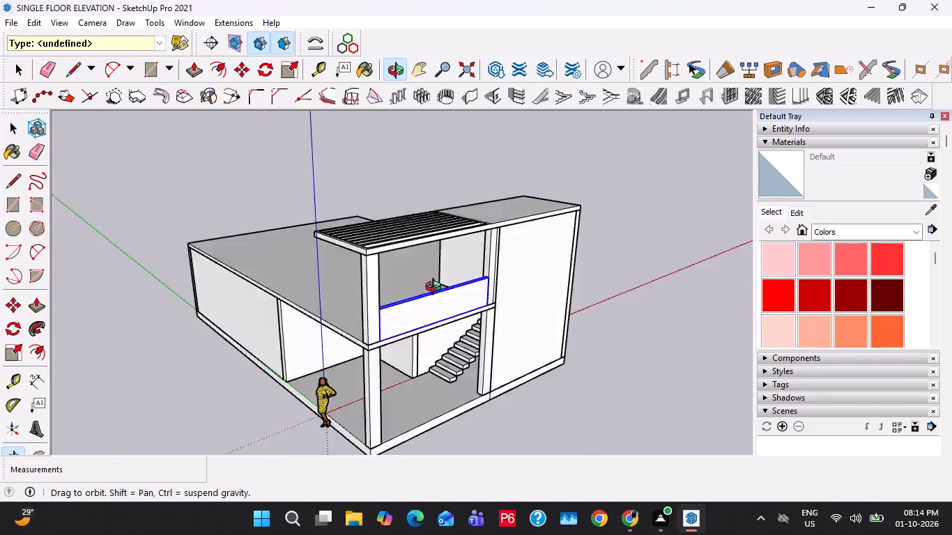
middle_click_drag(436, 288, 208, 187)
scroll(376, 259, "down", 3)
middle_click_drag(387, 266, 231, 333)
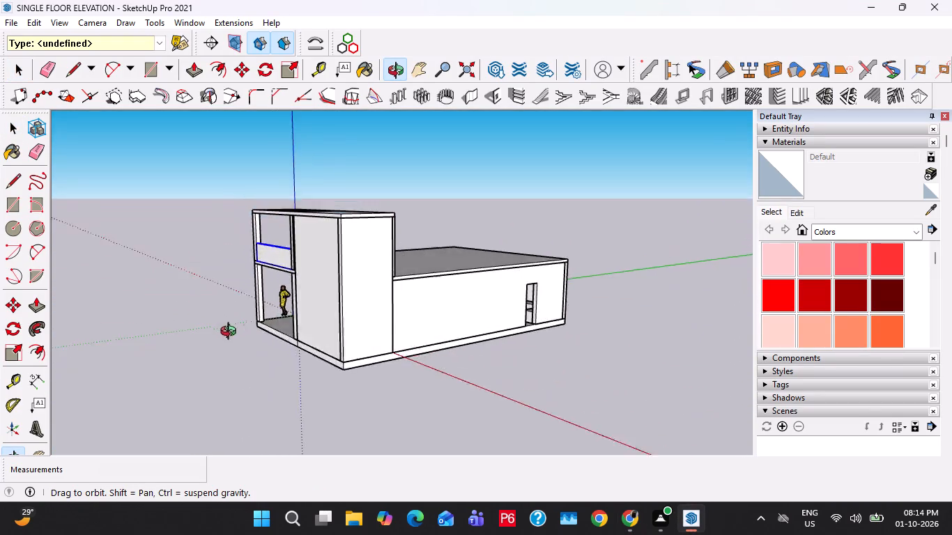
middle_click_drag(231, 333, 91, 335)
middle_click_drag(300, 327, 188, 365)
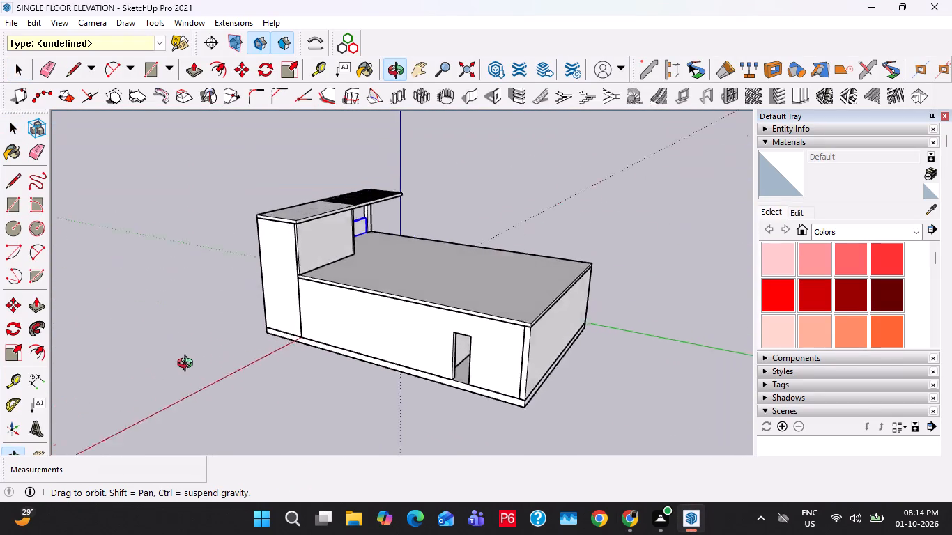
middle_click_drag(188, 365, 254, 327)
scroll(267, 317, "up", 8)
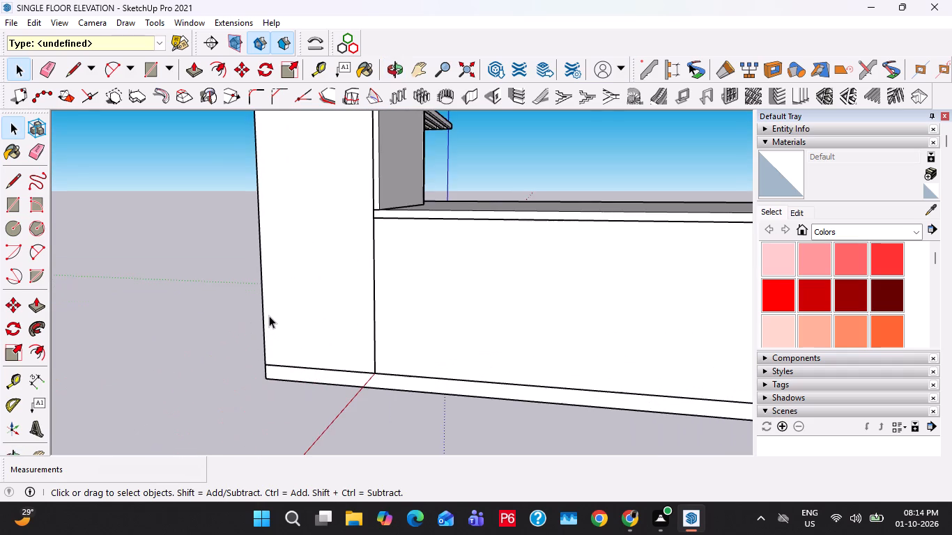
scroll(269, 316, "down", 5)
middle_click_drag(270, 315, 561, 362)
scroll(493, 344, "down", 2)
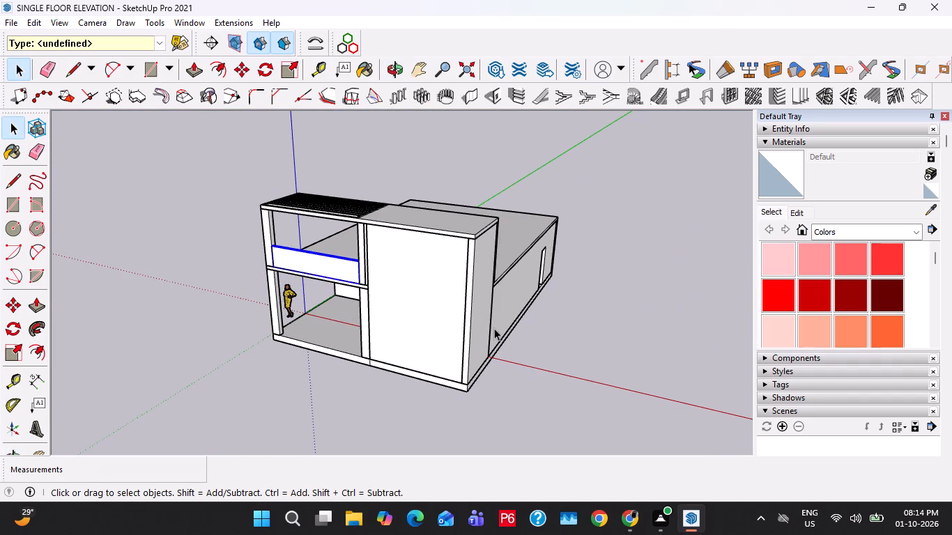
scroll(432, 335, "up", 7)
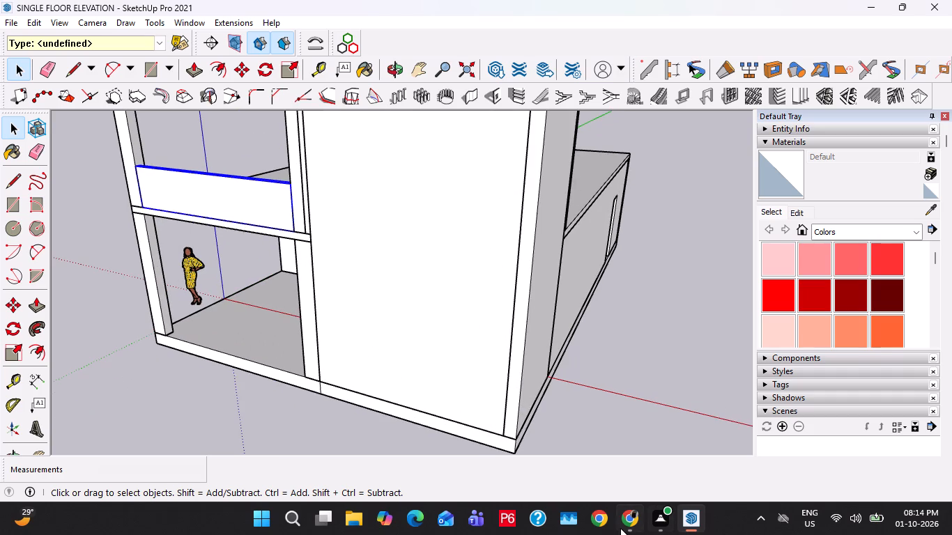
Switch to Chrome to check the progress of ChatGPT's elevation image, and return to SketchUp.
left_click(620, 528)
scroll(562, 354, "down", 4)
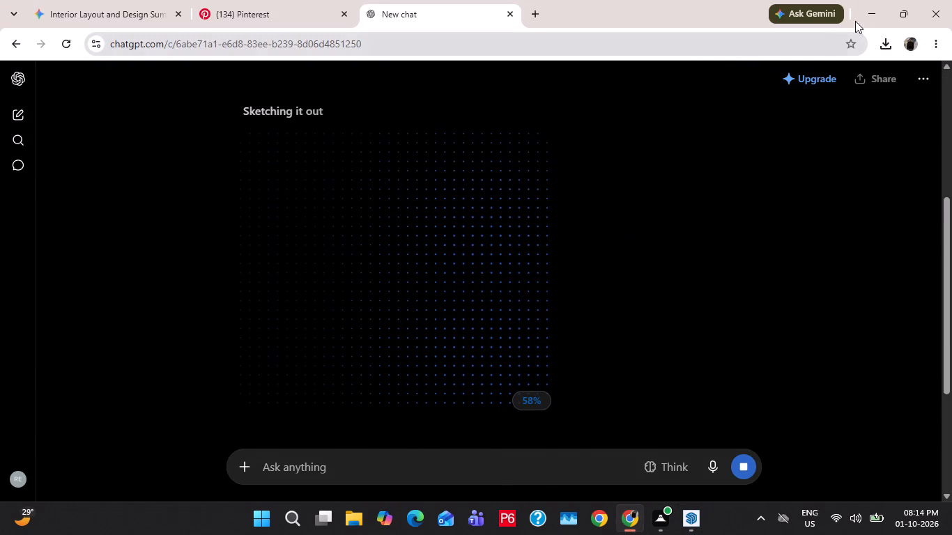
left_click(866, 11)
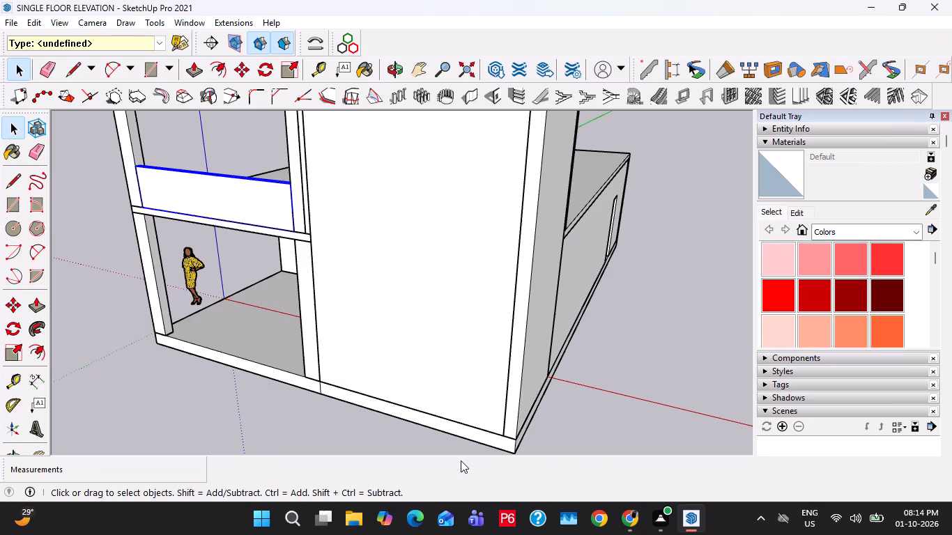
Open the wall group at the back of the ground-floor porch for editing and place a vertical guide at the wall's midpoint.
scroll(425, 474, "down", 10)
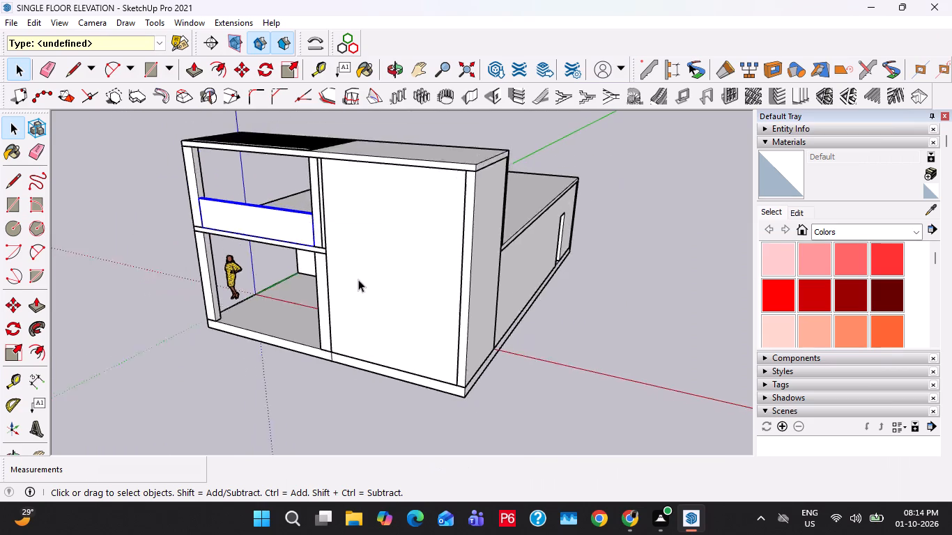
scroll(358, 279, "down", 3)
middle_click_drag(355, 287, 482, 242)
scroll(357, 259, "up", 5)
middle_click_drag(288, 277, 508, 292)
scroll(436, 308, "up", 3)
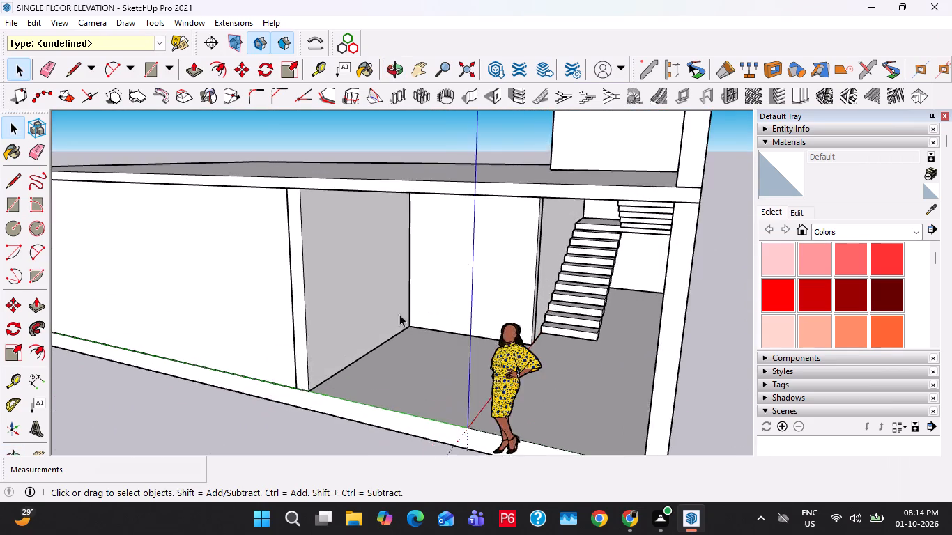
middle_click_drag(369, 312, 298, 311)
double_click(298, 297)
scroll(285, 300, "up", 3)
key("t")
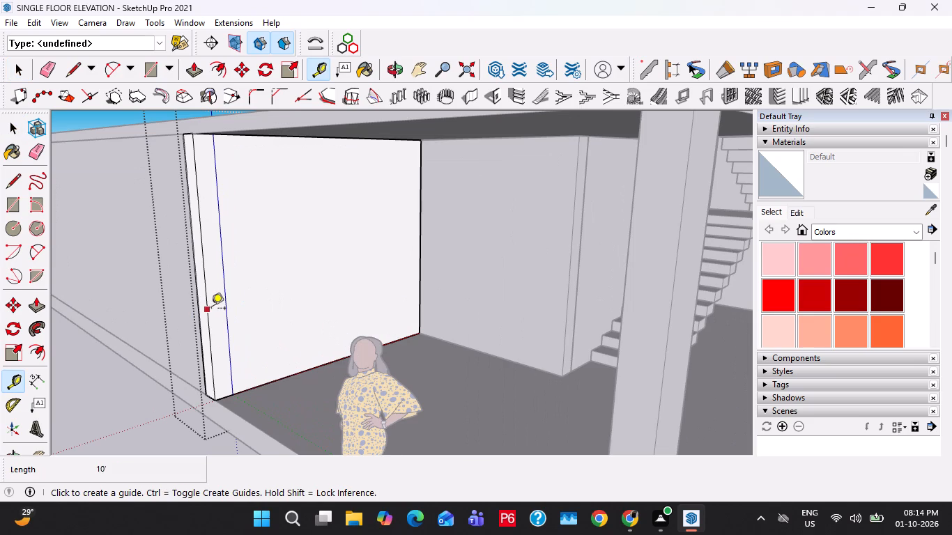
left_click(211, 309)
left_click(334, 359)
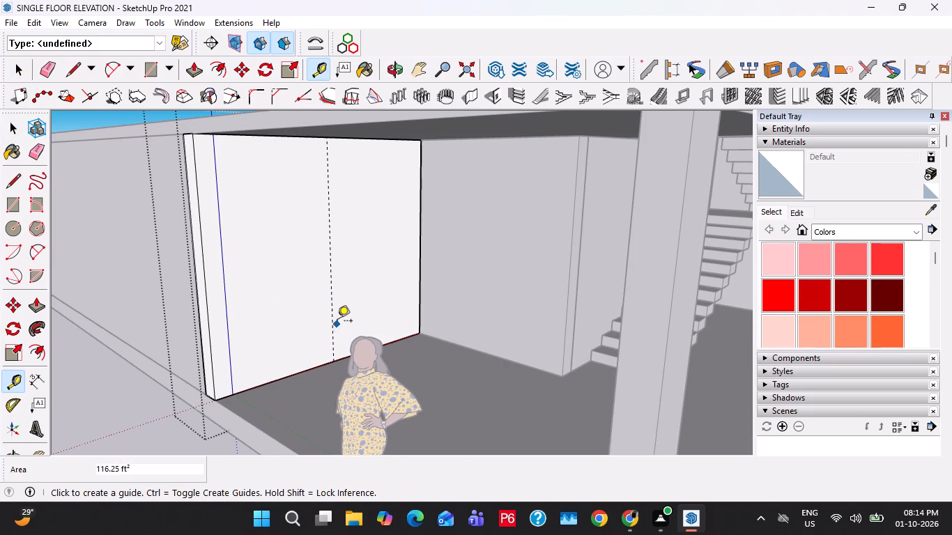
Add two vertical guides on the porch wall, offset 2' to each side of the centre guide.
left_click(334, 318)
type("2'")
key("Return")
left_click(331, 290)
type("2'")
key("Return")
middle_click_drag(352, 292, 330, 304)
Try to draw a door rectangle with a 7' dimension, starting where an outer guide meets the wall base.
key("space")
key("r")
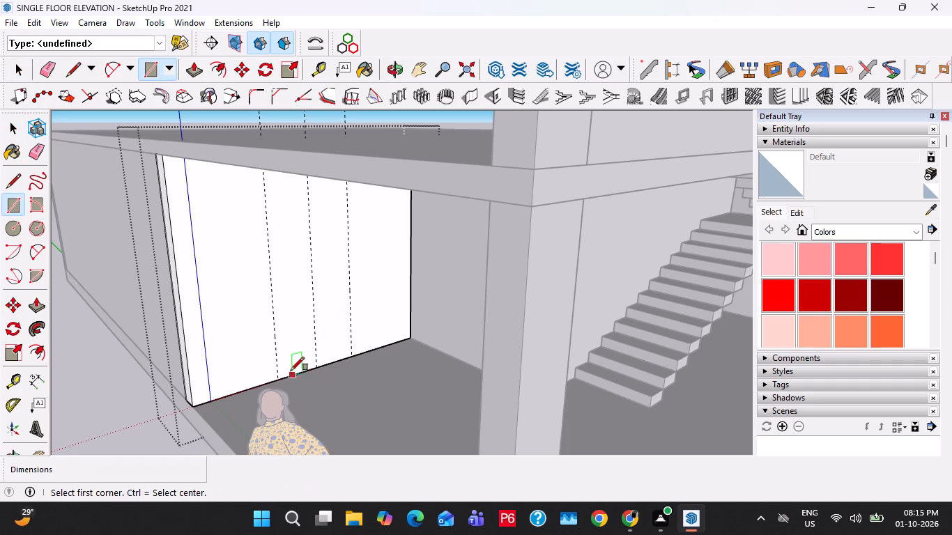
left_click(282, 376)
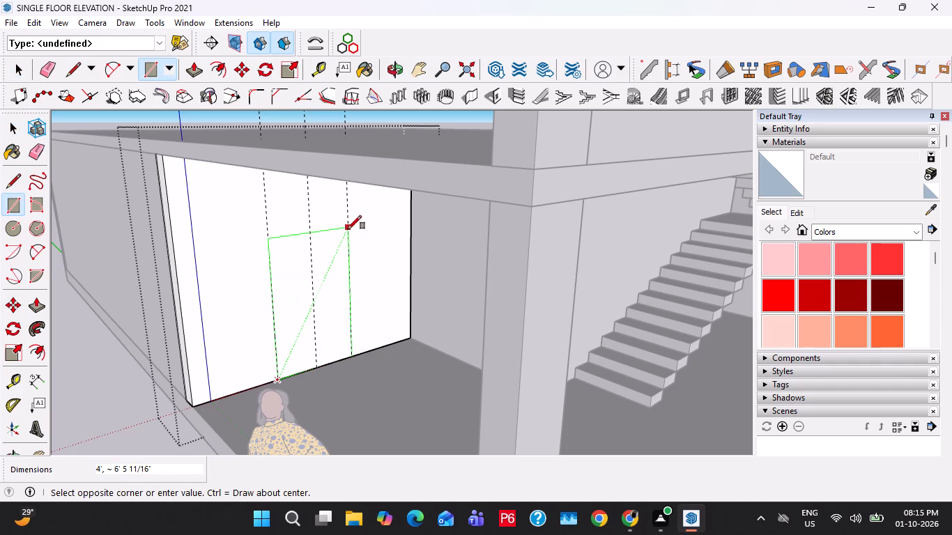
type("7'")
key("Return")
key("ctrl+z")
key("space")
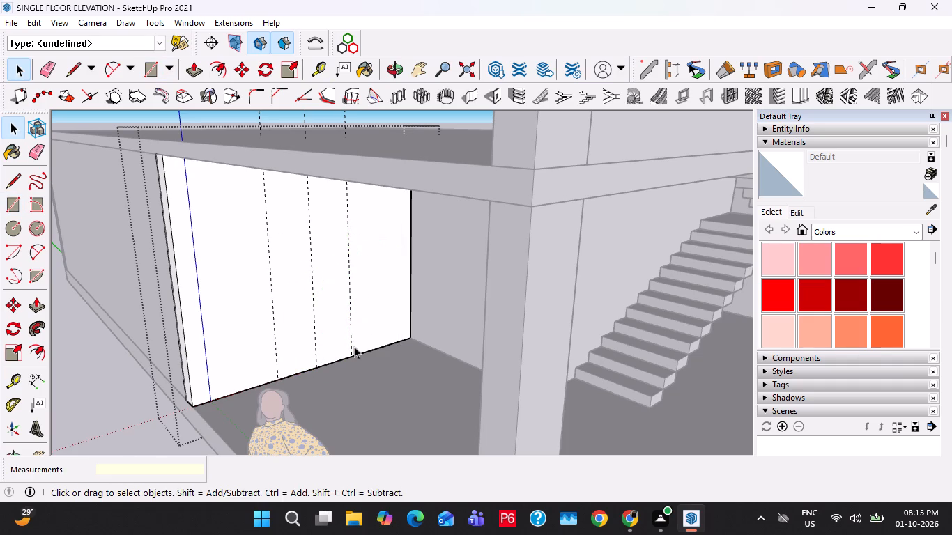
Add a horizontal guide on the porch wall 7' above its base edge.
key("t")
left_click(339, 360)
type("7'")
key("Return")
key("space")
Draw the 4' wide door rectangle between the outer vertical guides, from the 7' guide down to the wall base.
middle_click_drag(323, 263, 323, 239)
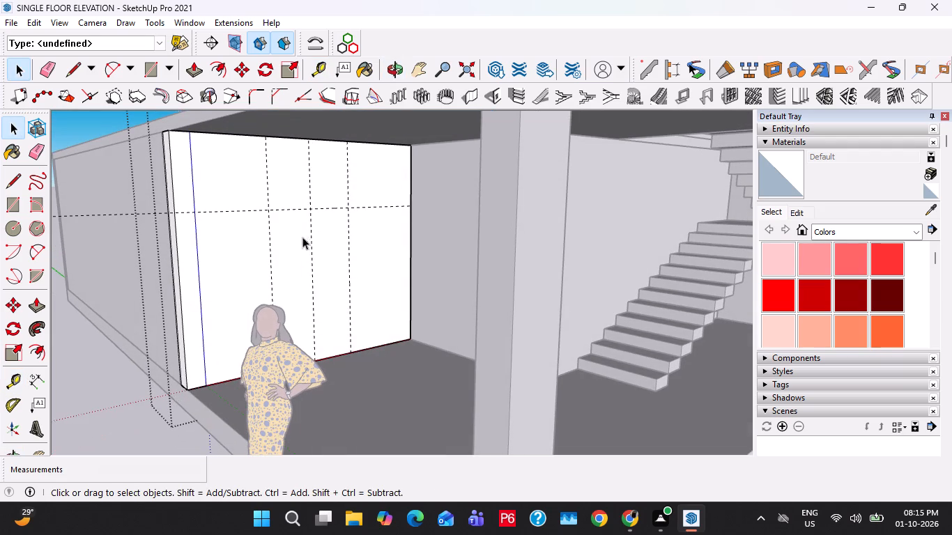
key("r")
left_click(271, 213)
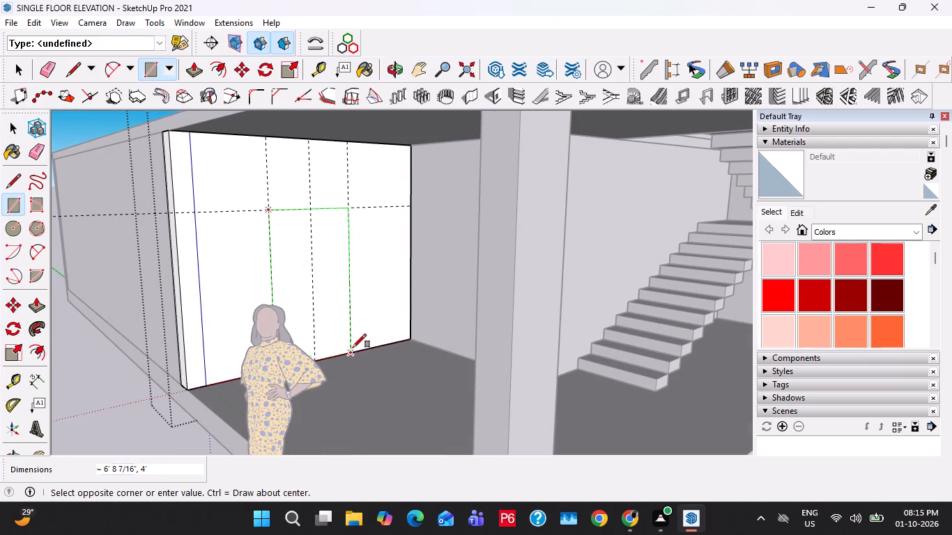
left_click(353, 348)
left_click(339, 311)
key("space")
Push the door rectangle 9" through the porch wall to cut the door opening.
left_click(338, 311)
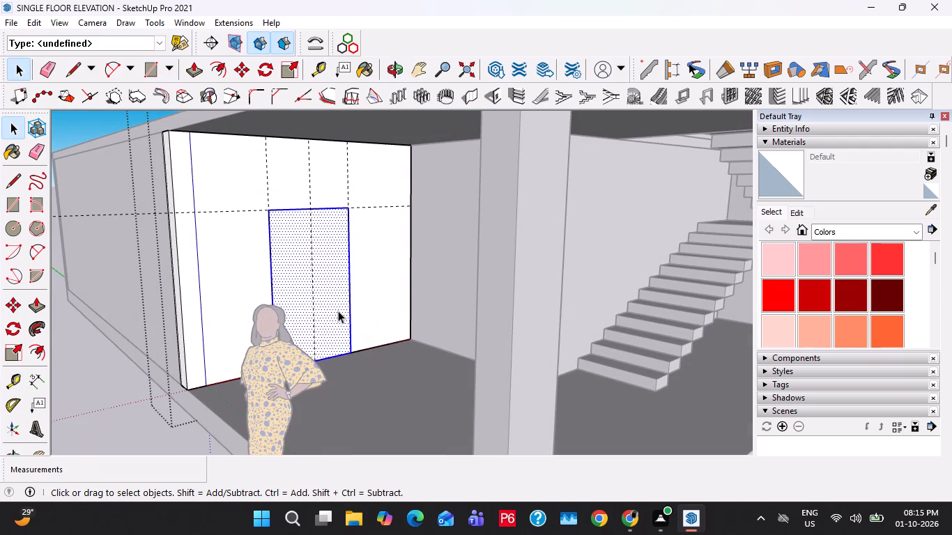
left_click(338, 311)
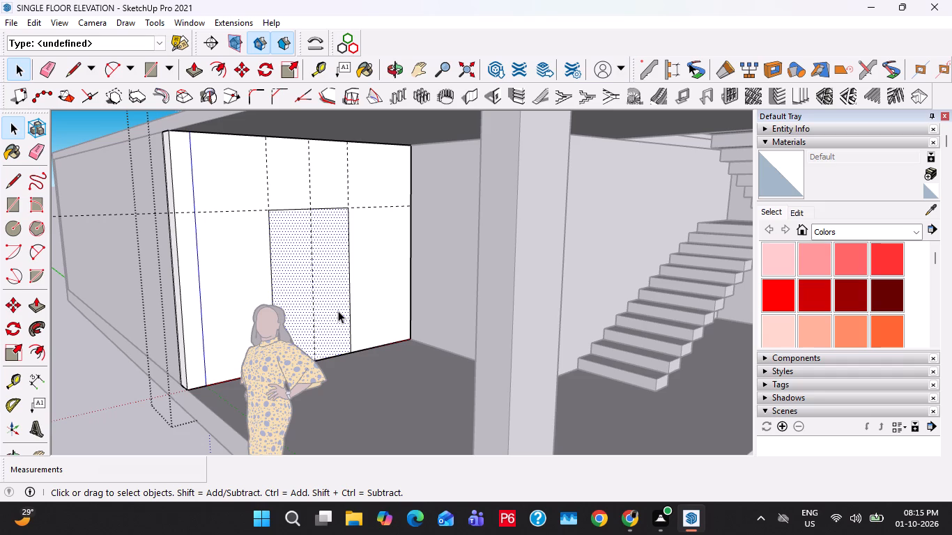
key("p")
left_click(338, 311)
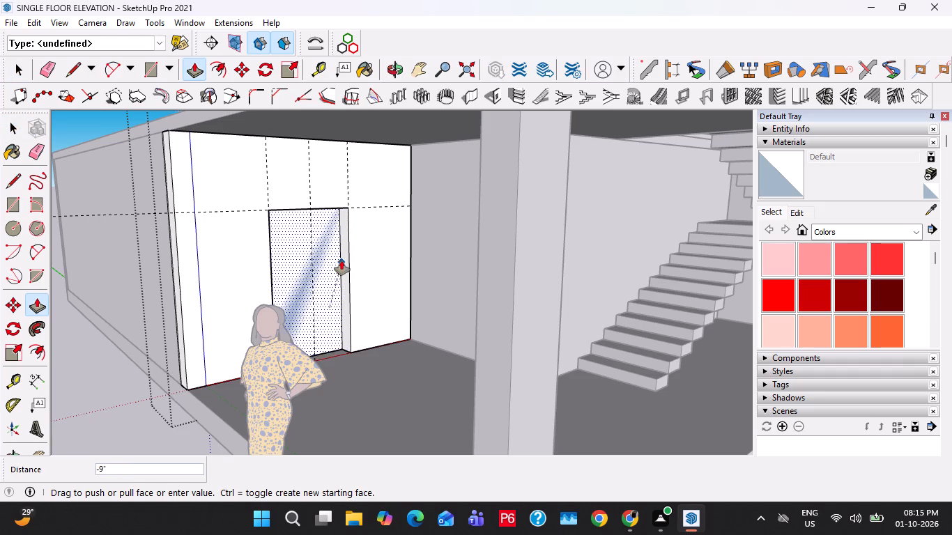
left_click(341, 258)
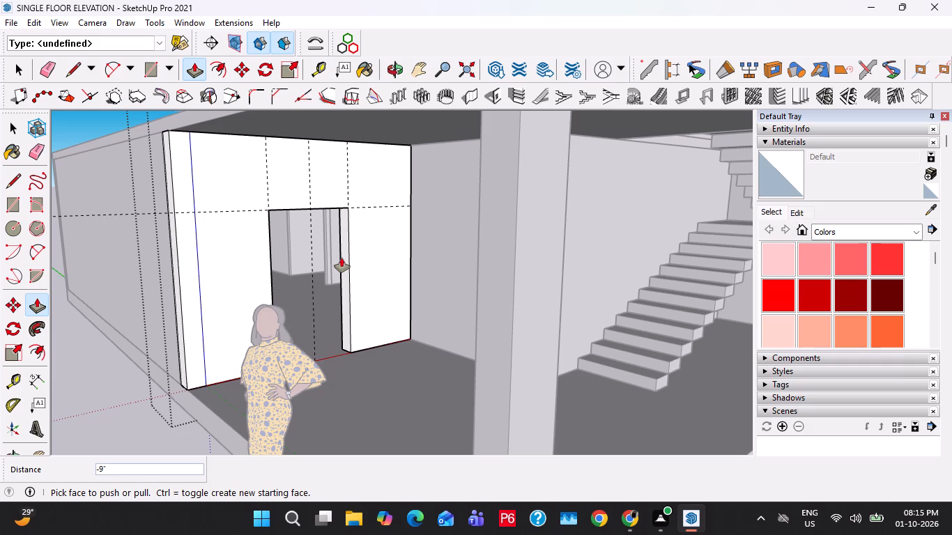
scroll(384, 323, "down", 10)
key("space")
middle_click_drag(478, 313, 383, 323)
key("Escape")
key("Escape")
scroll(383, 314, "down", 4)
Switch to ChatGPT in Chrome and send the follow-up prompt "NOT PLANE DESIGN SOMETHIG WITH GLASS AND FRONT IS PORTICO".
left_click(639, 525)
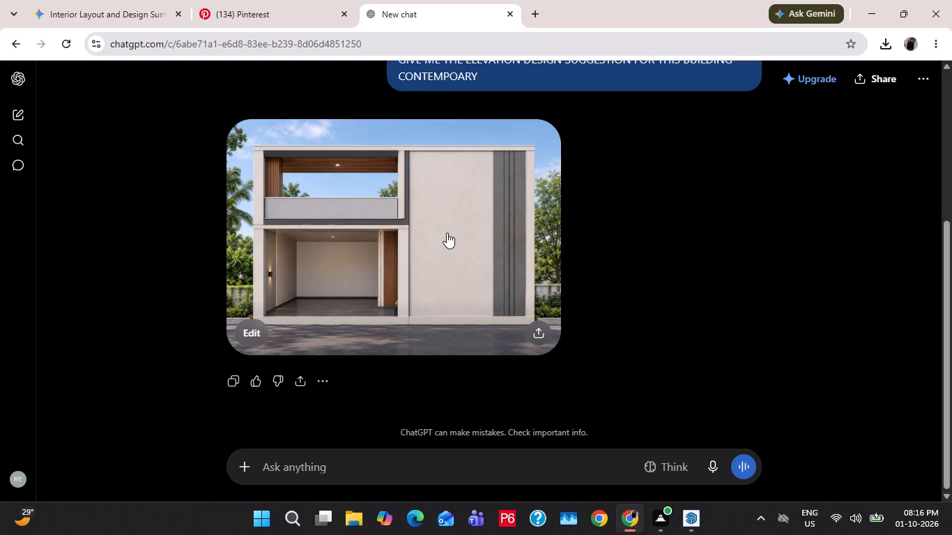
left_click(445, 475)
type("NOT PLANE")
key("space")
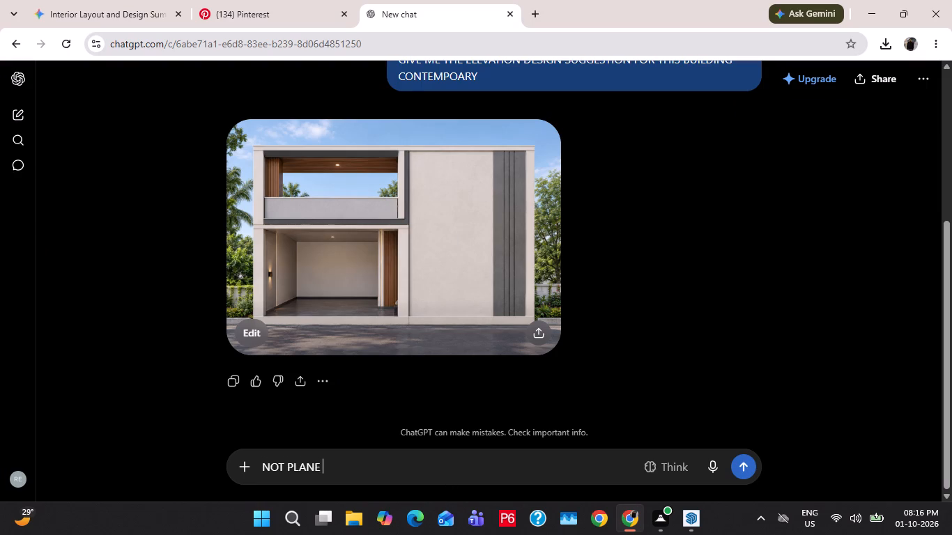
type("DESIGN SOMETHIM")
key("BackSpace")
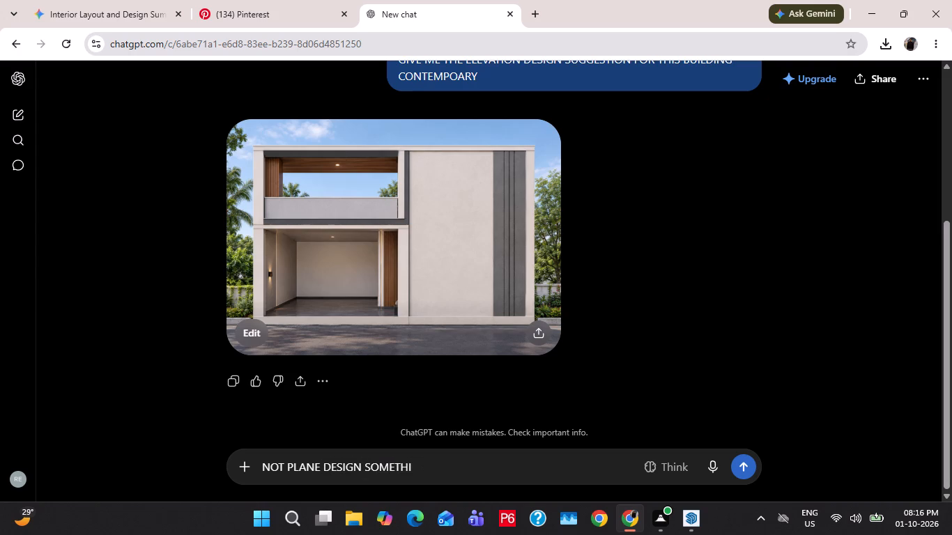
type("G WITH")
key("space")
key("f")
key("BackSpace")
type("GLASS AND")
key("space")
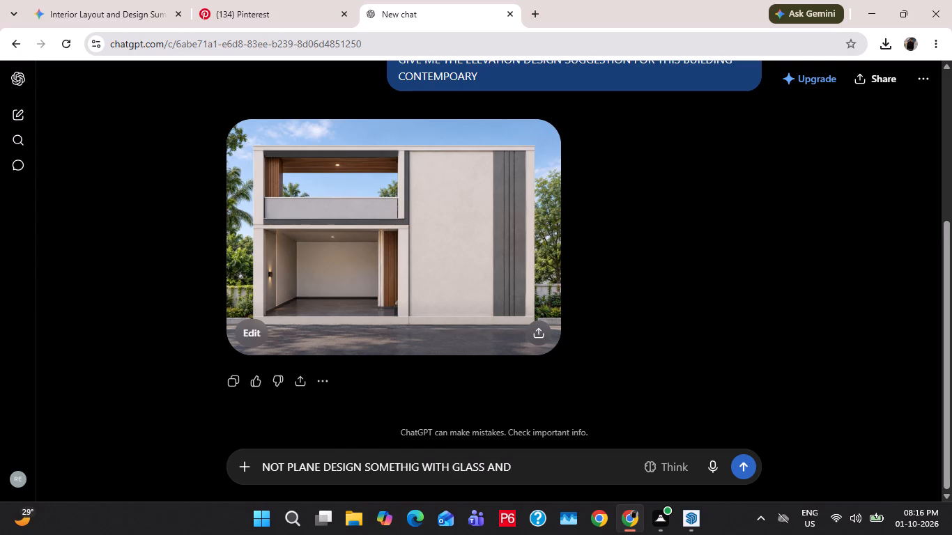
type("ALL")
key("space")
key("BackSpace")
key("BackSpace")
key("BackSpace")
key("BackSpace")
key("BackSpace")
key("space")
type("FOR")
key("BackSpace")
key("BackSpace")
type("RONT IS PRO")
key("BackSpace")
key("BackSpace")
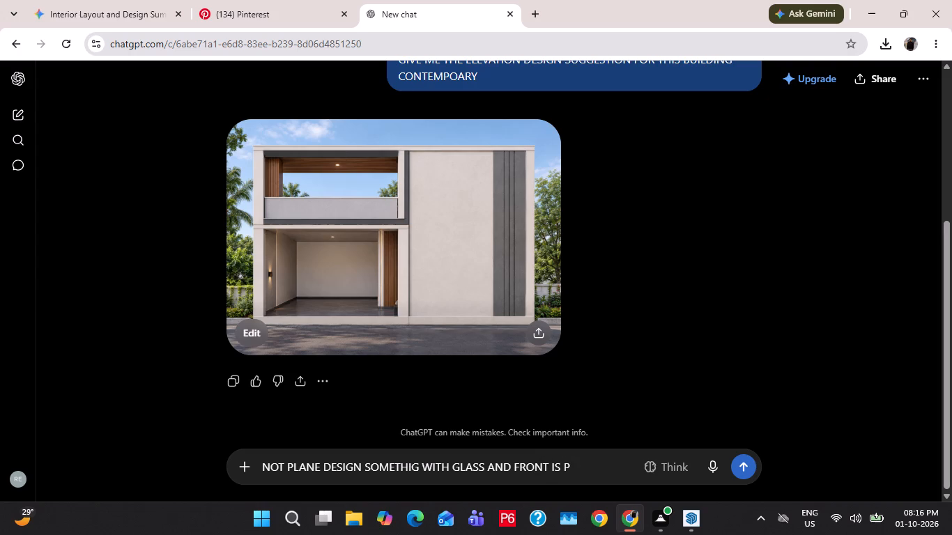
type("ORTICO")
key("Return")
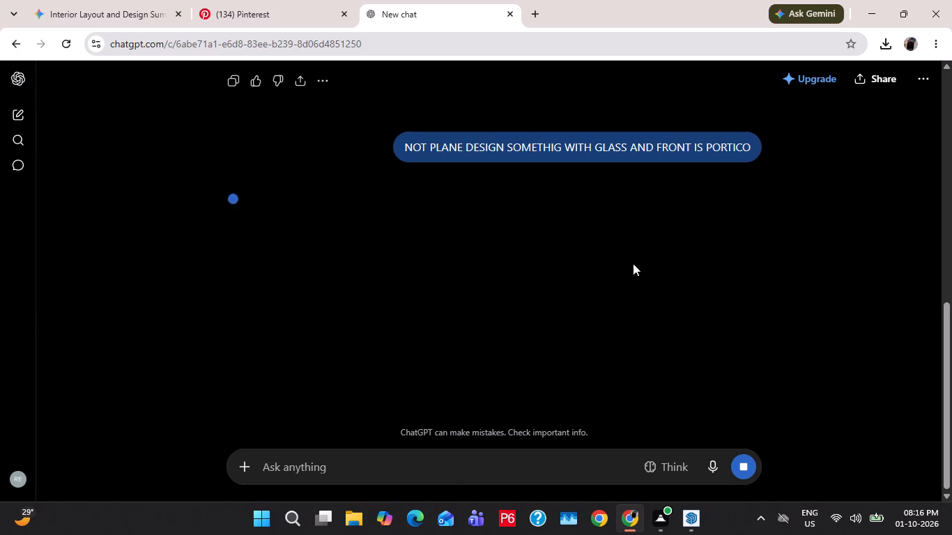
Examine the house model's front and porch side in SketchUp from several angles, checking on ChatGPT's image generation in between.
left_click(872, 11)
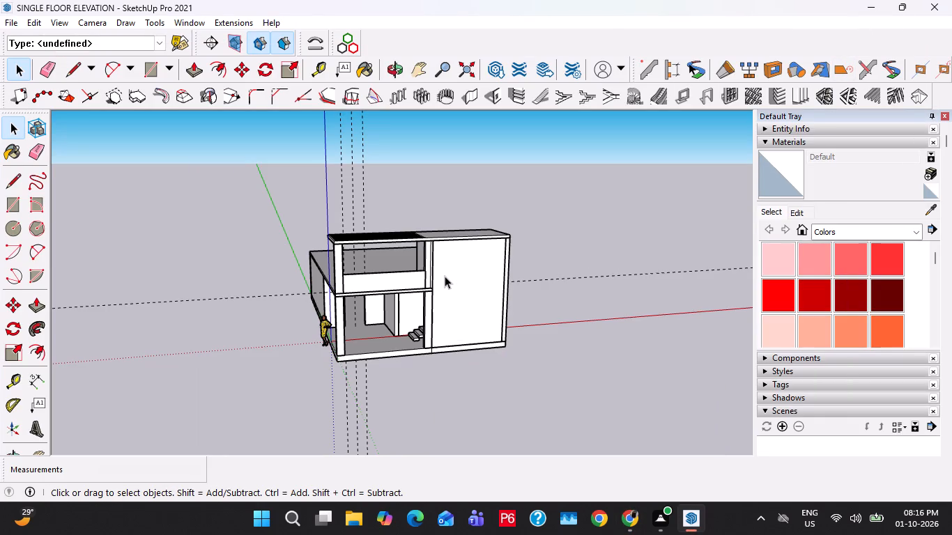
left_click(623, 518)
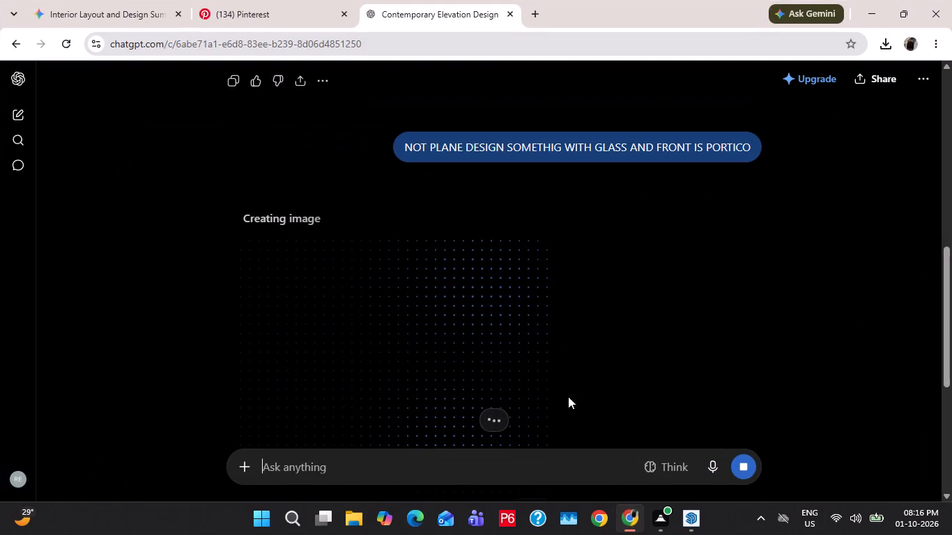
left_click(858, 8)
scroll(438, 318, "down", 3)
scroll(414, 320, "up", 8)
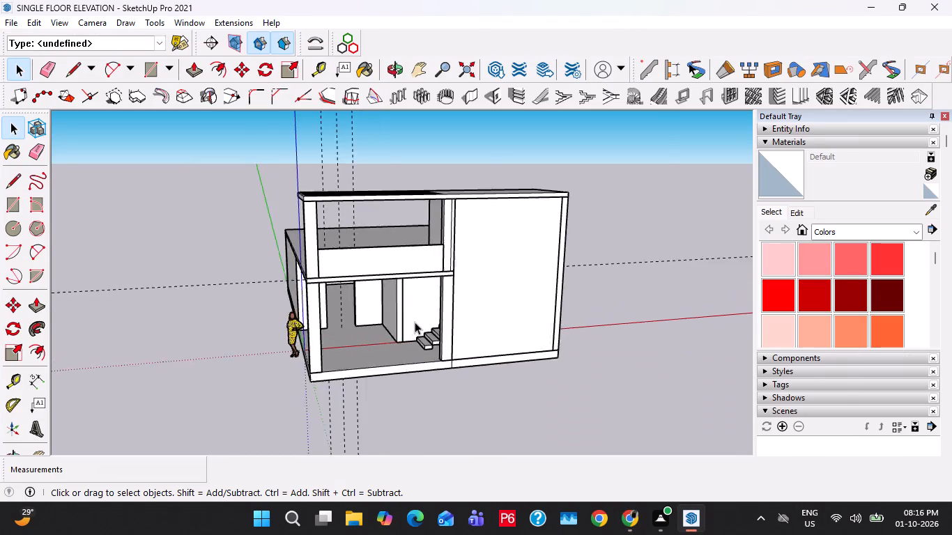
scroll(415, 322, "up", 2)
middle_click_drag(541, 302, 384, 332)
middle_click_drag(415, 295, 447, 286)
double_click(441, 300)
middle_click_drag(442, 301, 494, 294)
scroll(494, 294, "up", 1)
scroll(491, 294, "down", 10)
key("Escape")
key("Escape")
scroll(436, 306, "up", 10)
scroll(435, 307, "down", 7)
middle_click_drag(446, 310, 619, 311)
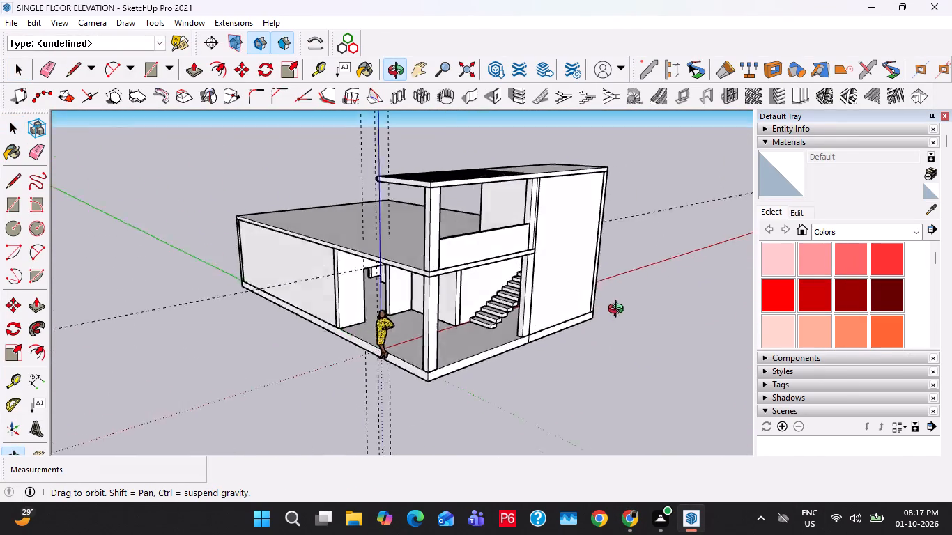
middle_click_drag(619, 311, 426, 327)
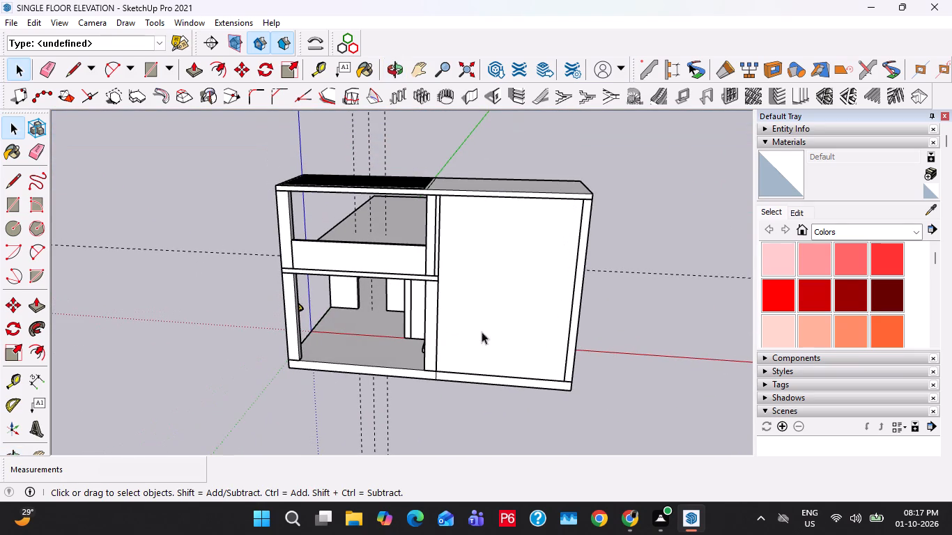
Switch to Pinterest in Chrome and replace the parapet wall search with "single floor elevation design".
left_click(624, 522)
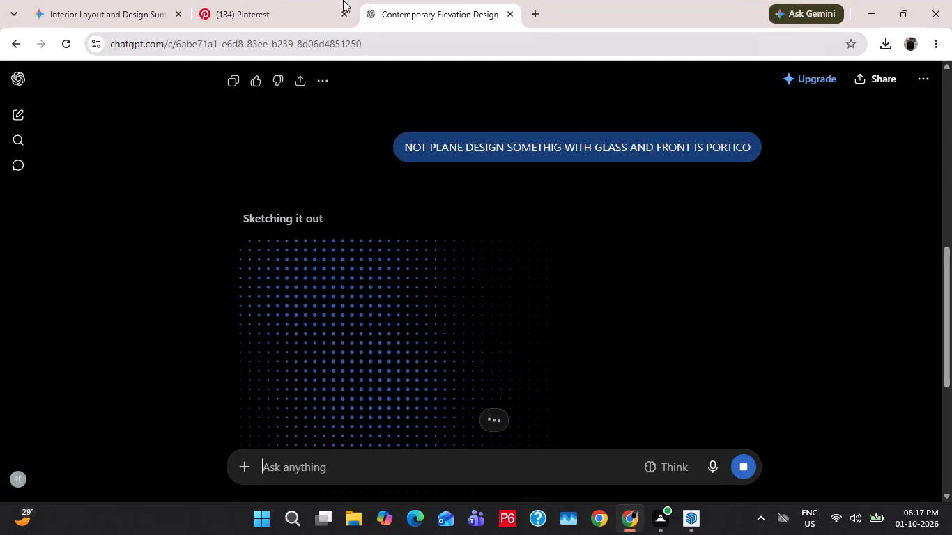
left_click(295, 3)
double_click(349, 82)
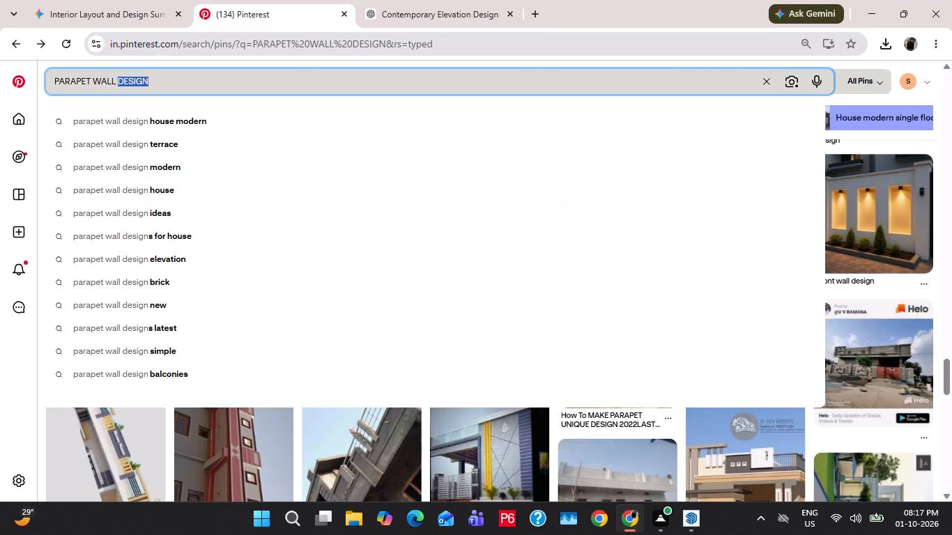
key("BackSpace")
key("BackSpace")
key("BackSpace")
key("BackSpace")
key("BackSpace")
key("BackSpace")
key("BackSpace")
key("BackSpace")
key("BackSpace")
key("BackSpace")
key("BackSpace")
key("BackSpace")
key("BackSpace")
key("BackSpace")
key("BackSpace")
key("BackSpace")
key("BackSpace")
key("BackSpace")
key("BackSpace")
key("BackSpace")
type("SINGLE FLOOR ELE")
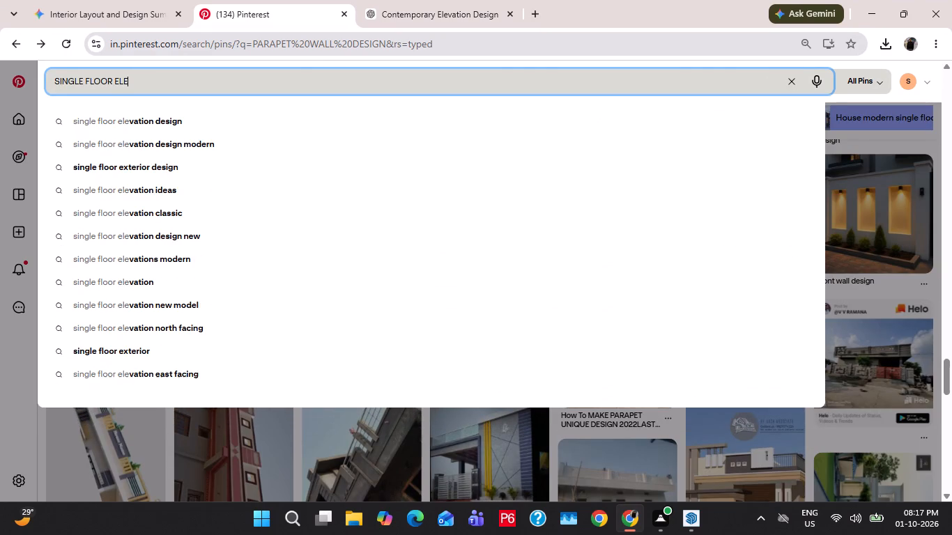
left_click(229, 118)
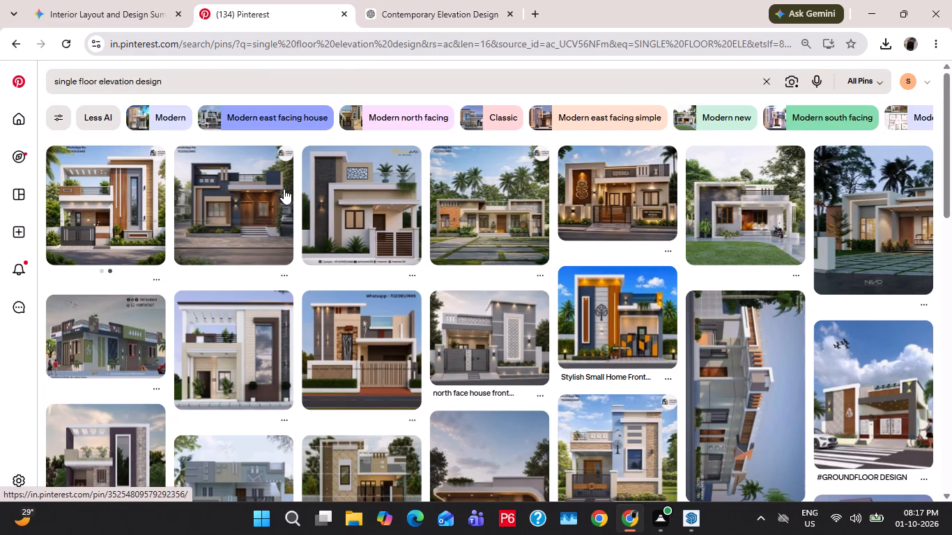
Open the first elevation result, with the vertical brown strips, and save its pin to the House front design board.
left_click(139, 205)
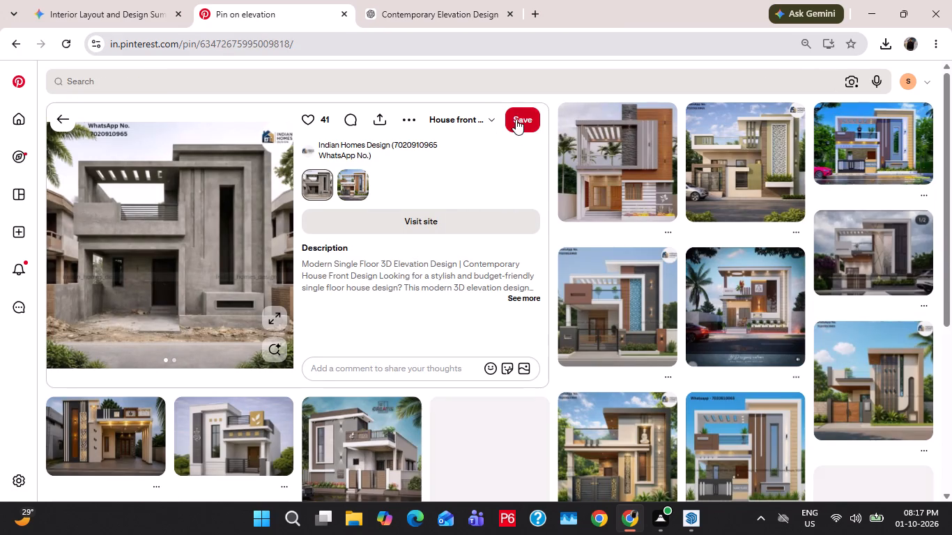
left_click(516, 119)
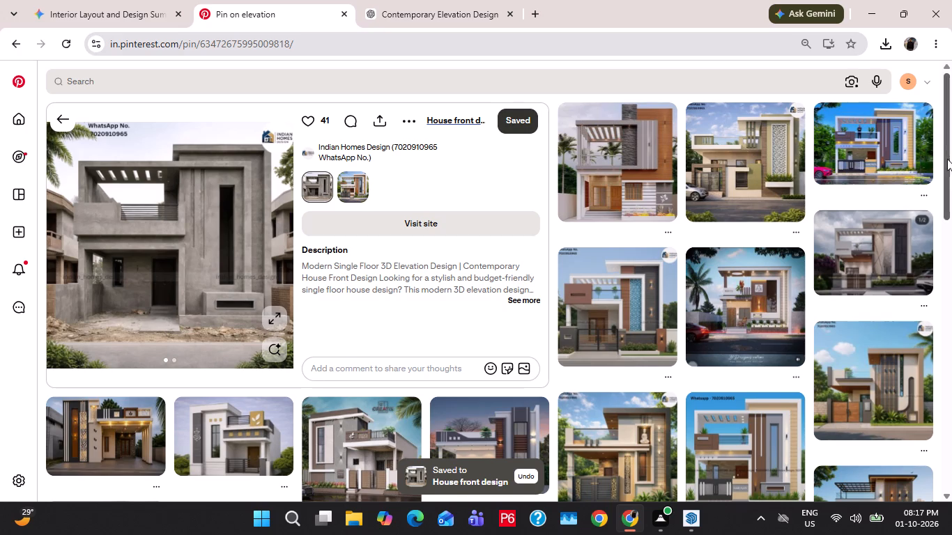
Open the related pin of the blue, white and yellow elevation with the pink car and download its image.
left_click(871, 135)
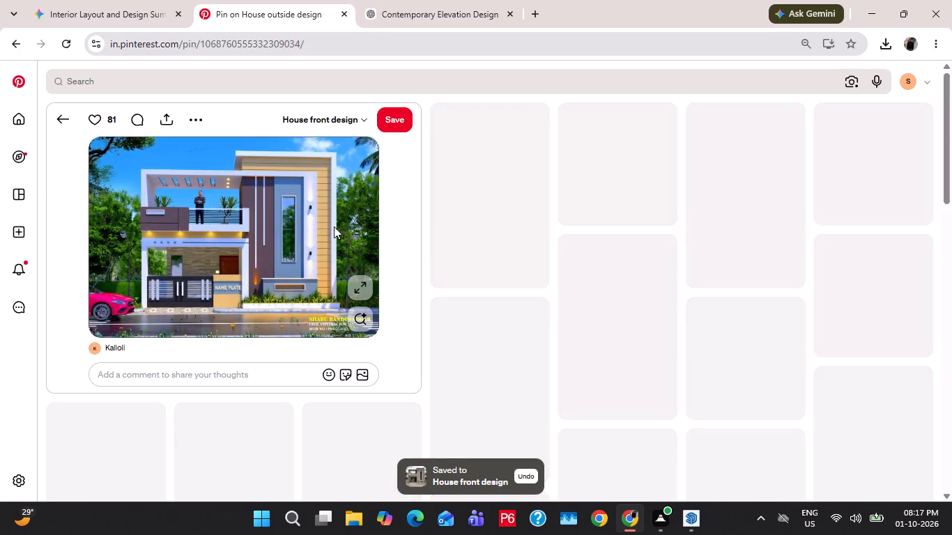
right_click(216, 225)
left_click(259, 258)
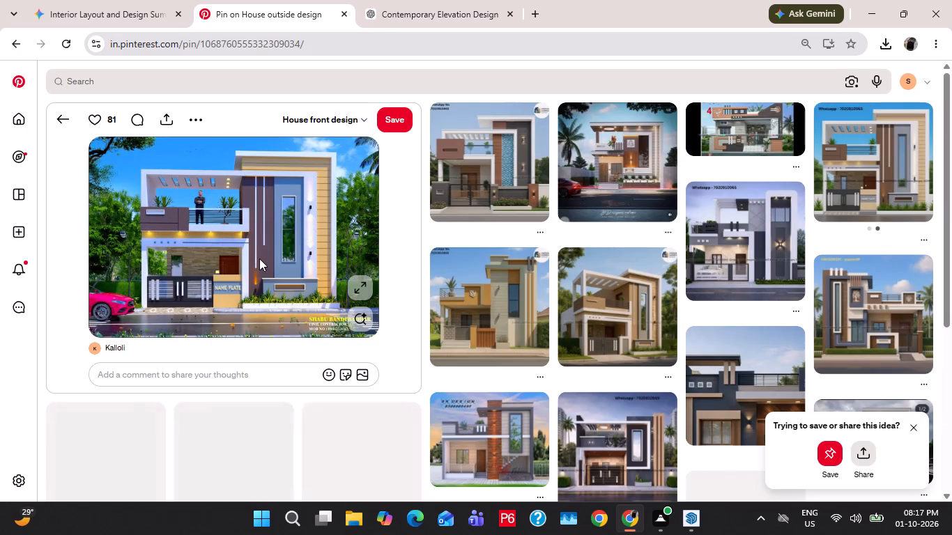
left_click(457, 309)
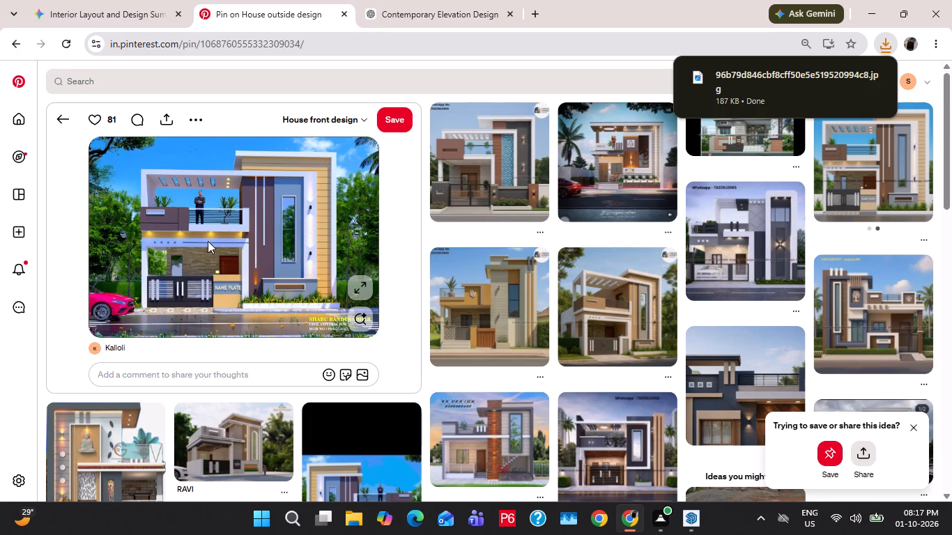
Examine the downloaded pin's elevation and the related house front designs around it.
scroll(216, 230, "down", 1)
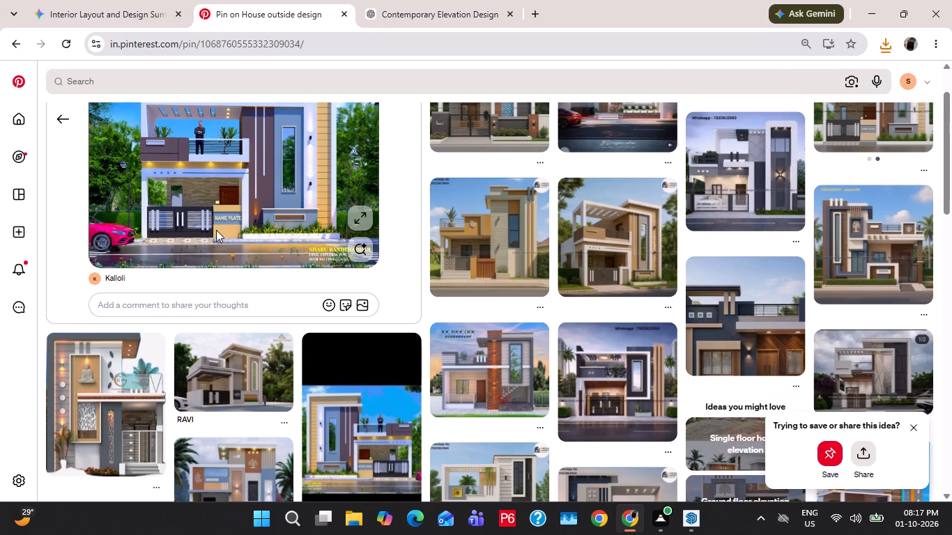
scroll(216, 230, "up", 1)
scroll(216, 230, "down", 2)
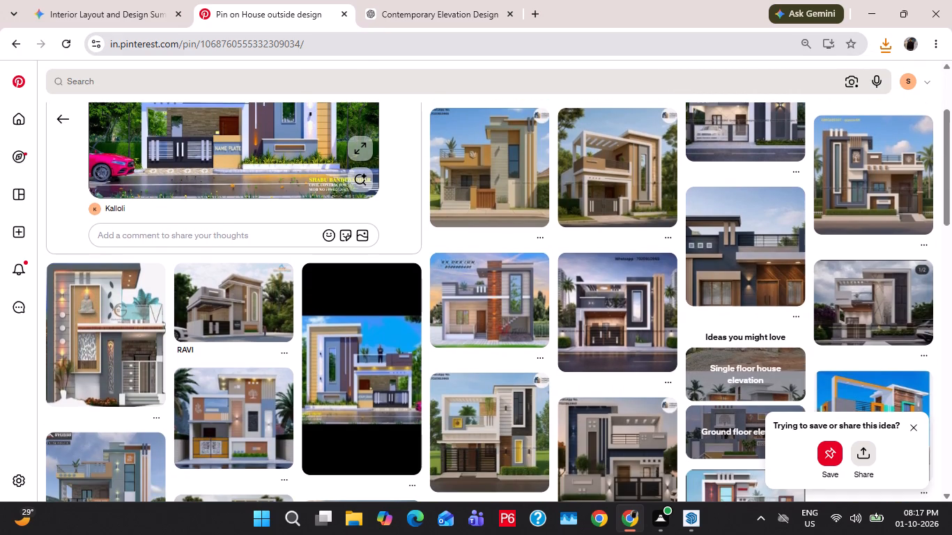
scroll(216, 230, "down", 1)
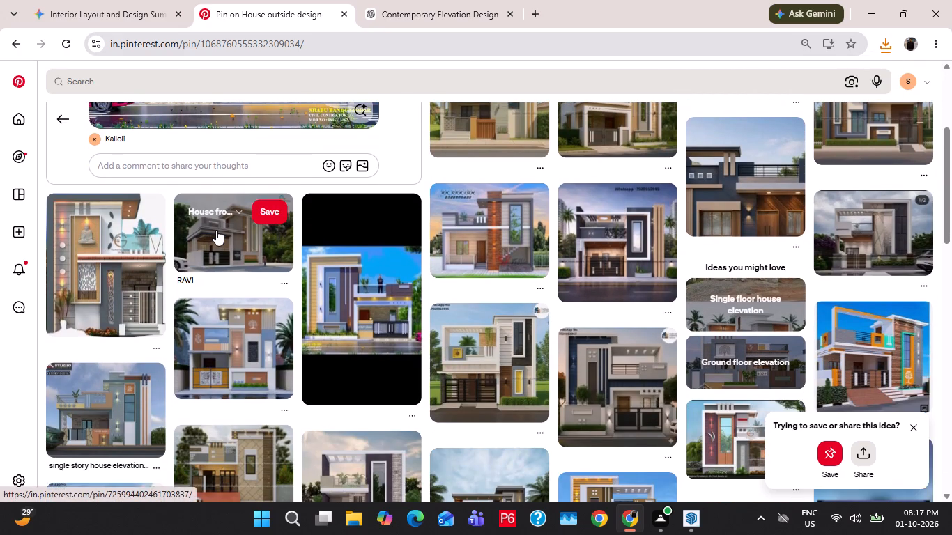
scroll(216, 230, "up", 4)
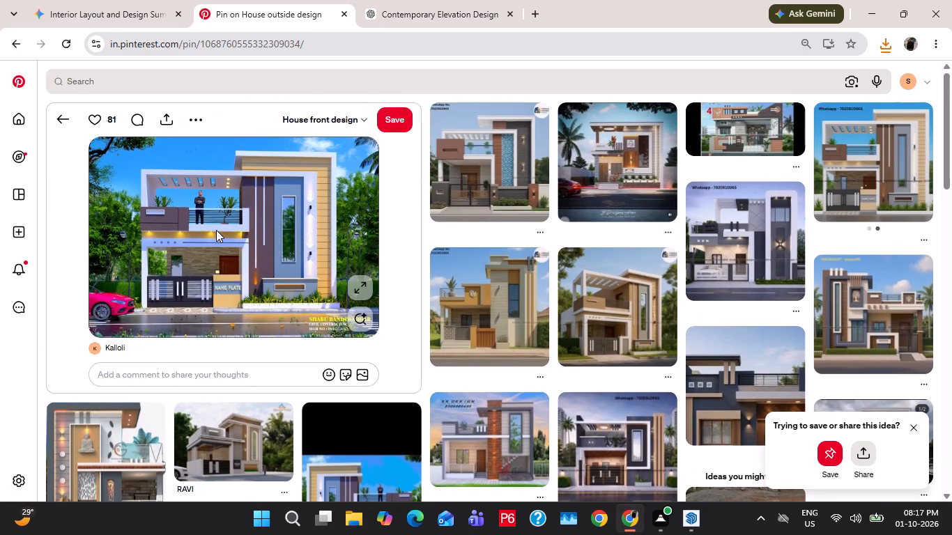
scroll(216, 230, "up", 1)
Go back to the saved grey concrete elevation pin and open the related pin showing a house model on a monitor.
left_click(17, 38)
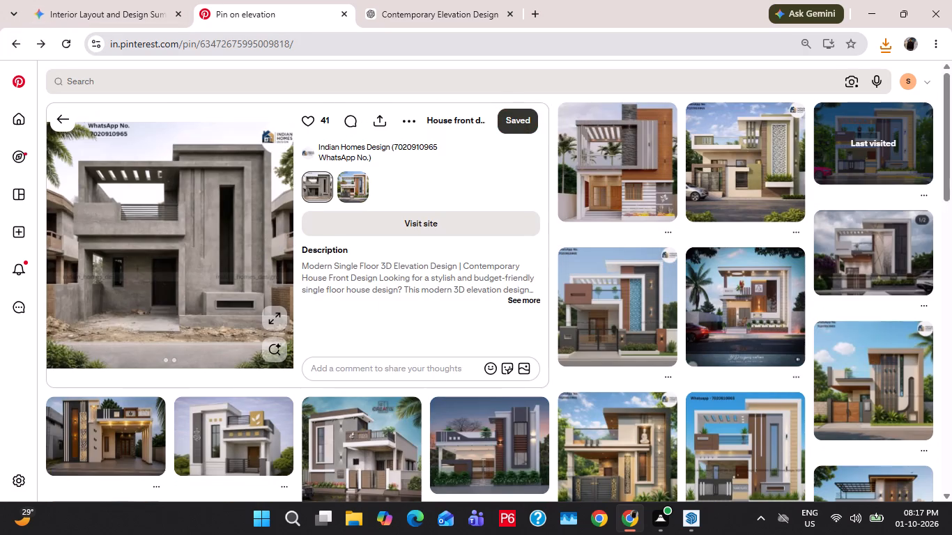
scroll(314, 277, "down", 1)
scroll(206, 359, "down", 1)
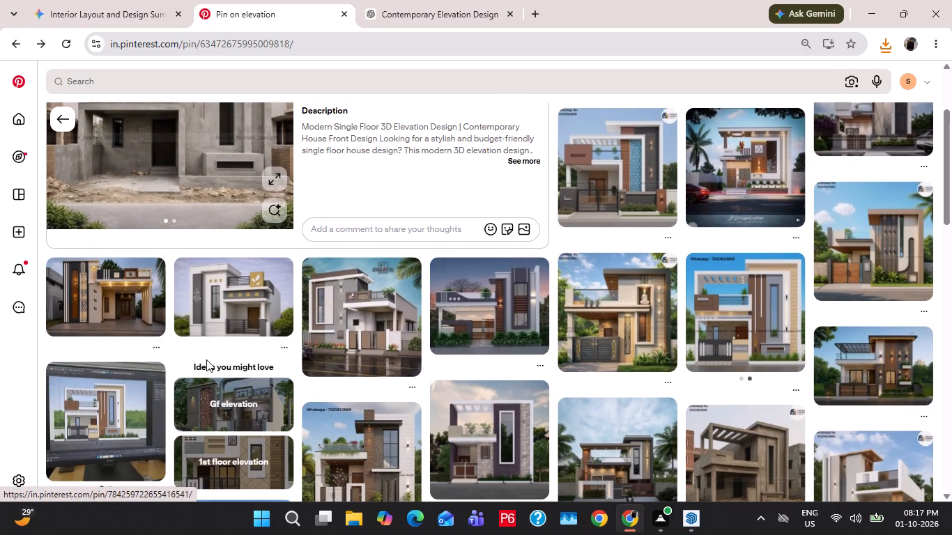
left_click(101, 426)
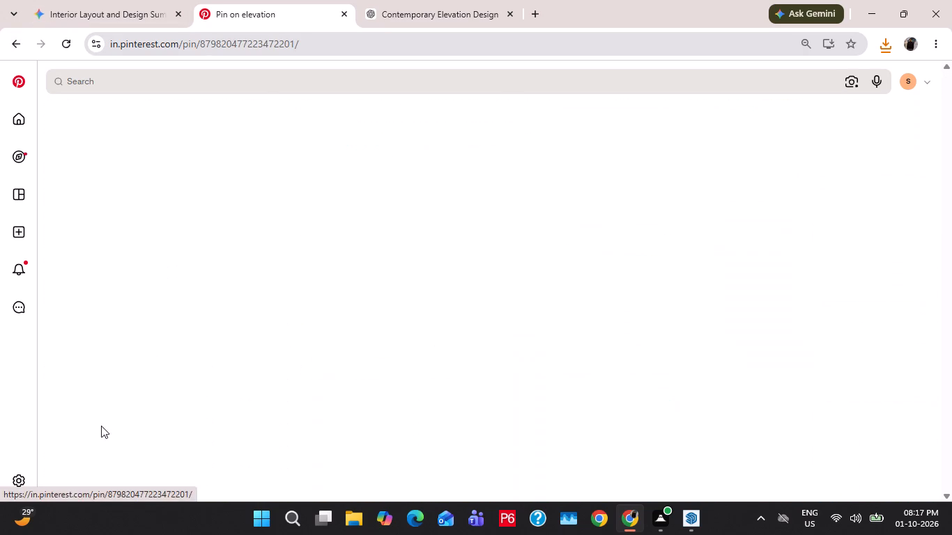
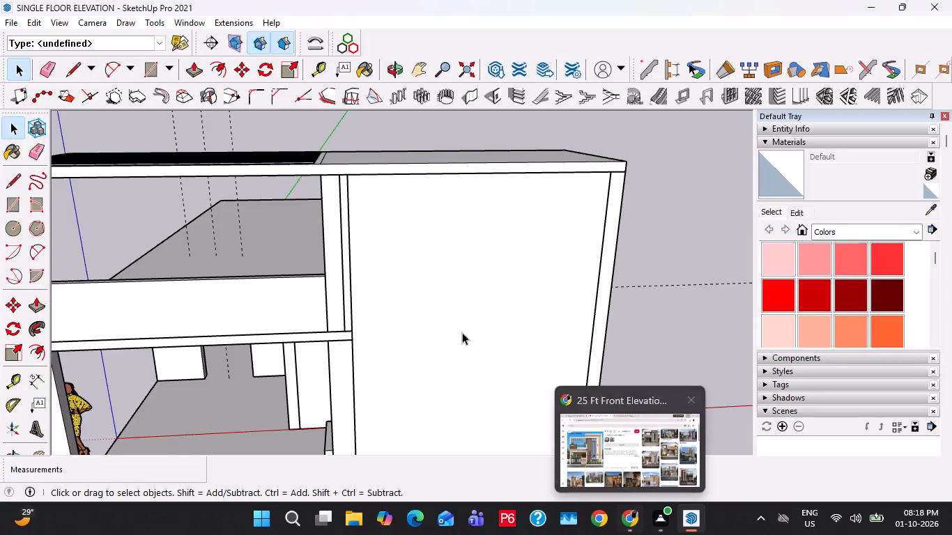
In SketchUp, add vertical guides along the outer and inner edges of the frame strip beside the blank front wall, farthest from the porch.
key("Escape")
scroll(418, 231, "down", 3)
key("Escape")
key("t")
double_click(573, 212)
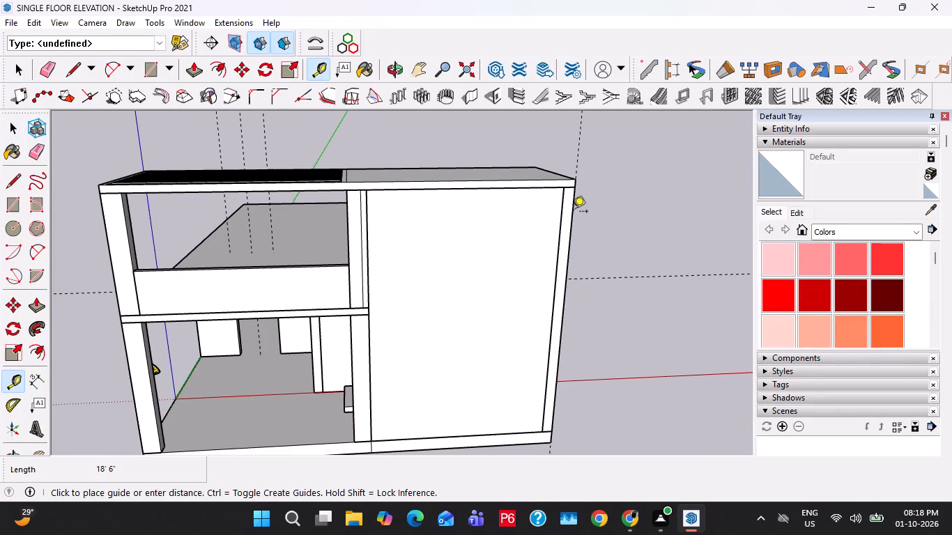
double_click(564, 208)
middle_click_drag(551, 244, 518, 203)
key("space")
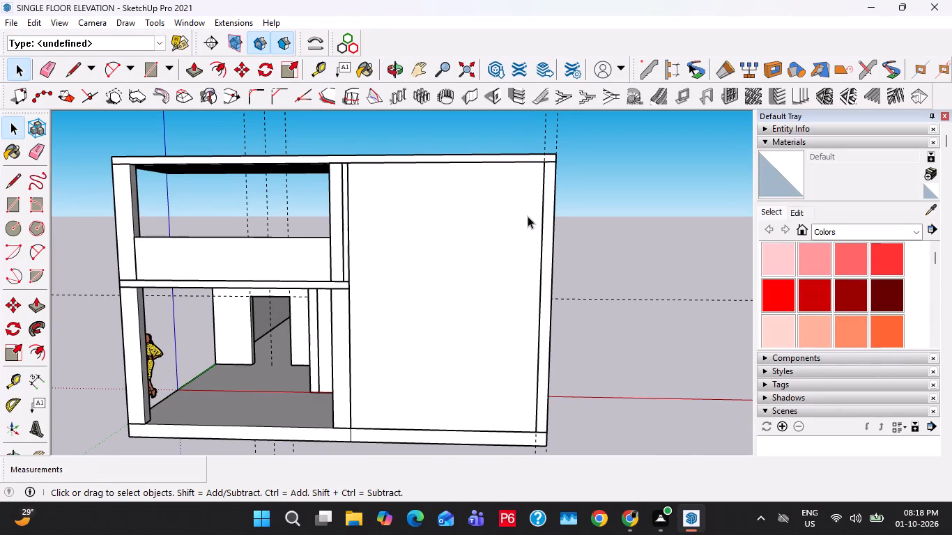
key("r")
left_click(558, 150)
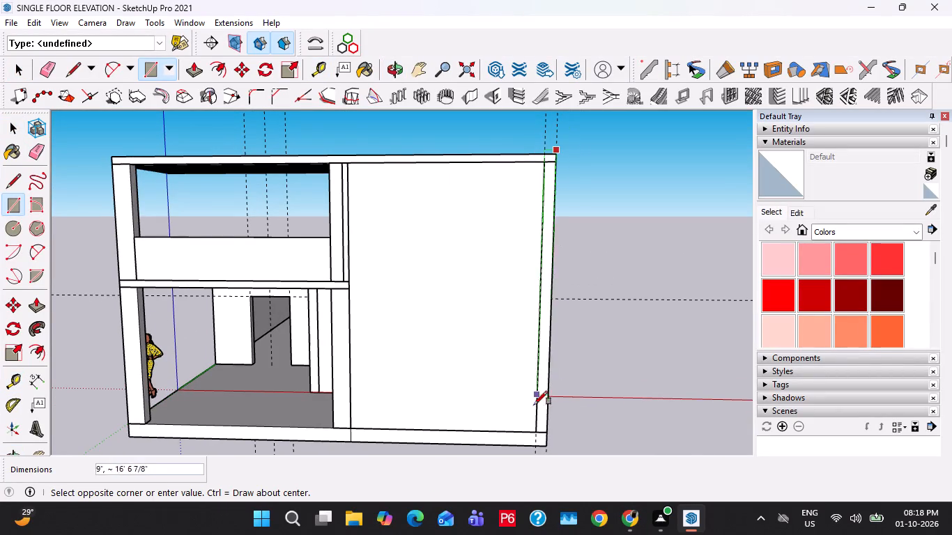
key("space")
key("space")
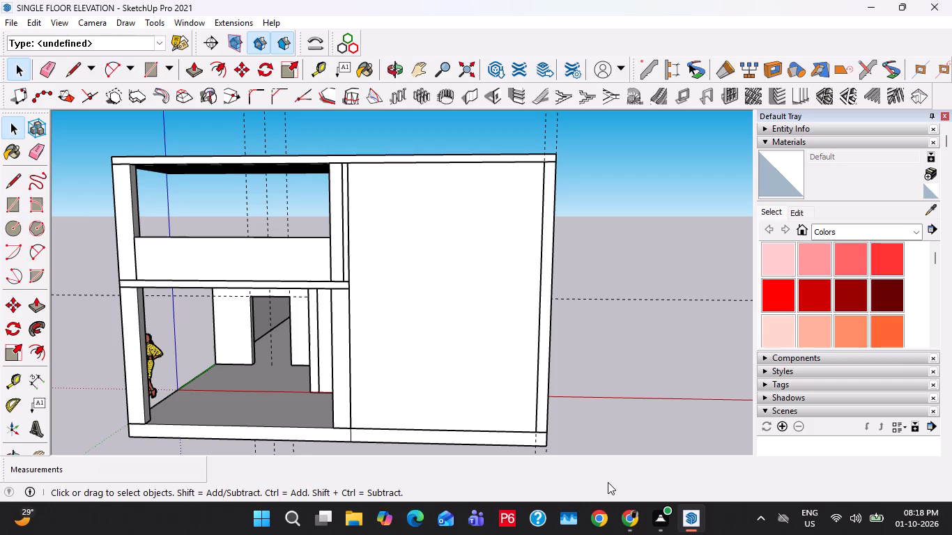
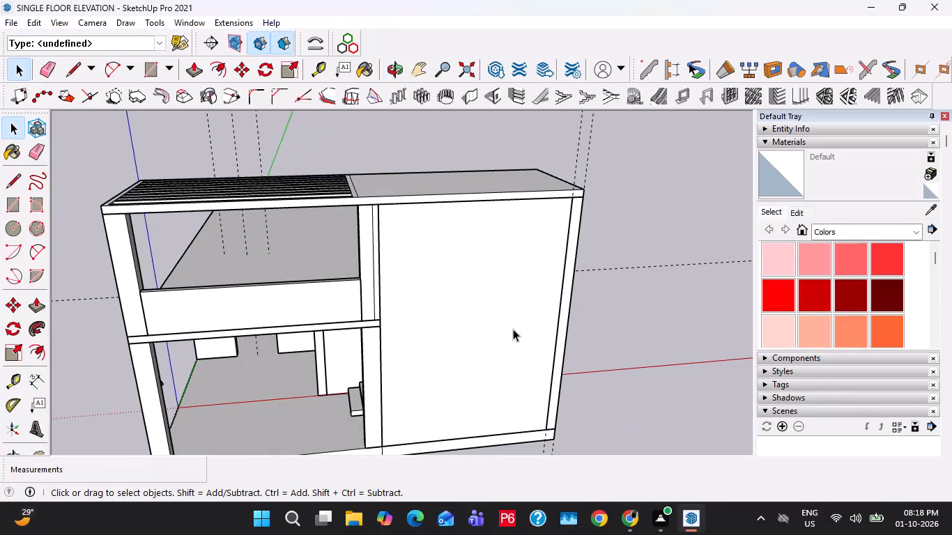
Start the Tape Measure tool for another guide at the blank front wall's outer frame strip.
key("t")
key("t")
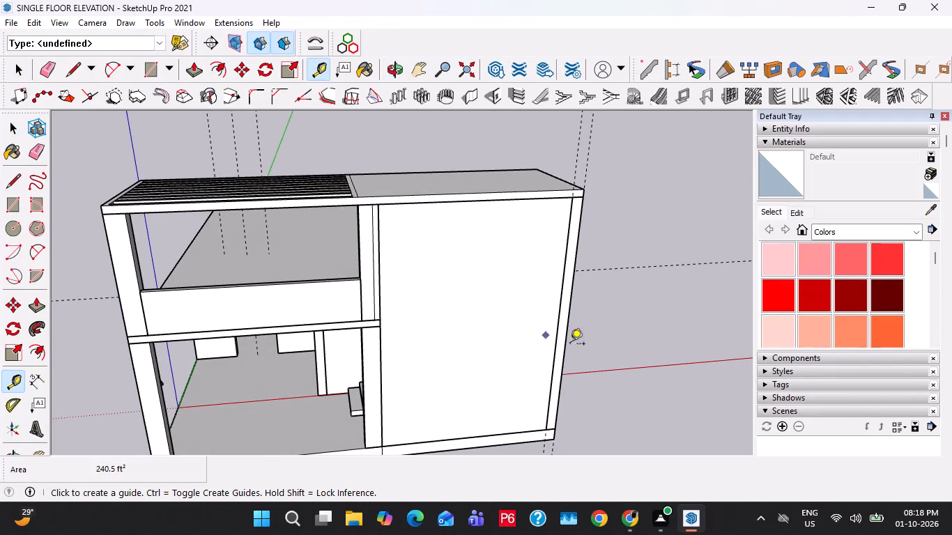
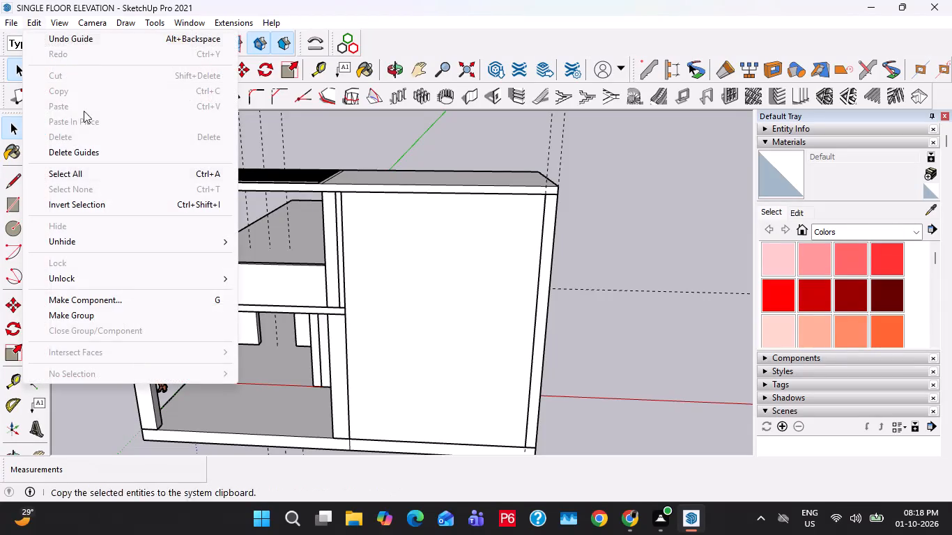
Delete all the construction guides from the model.
left_click(104, 150)
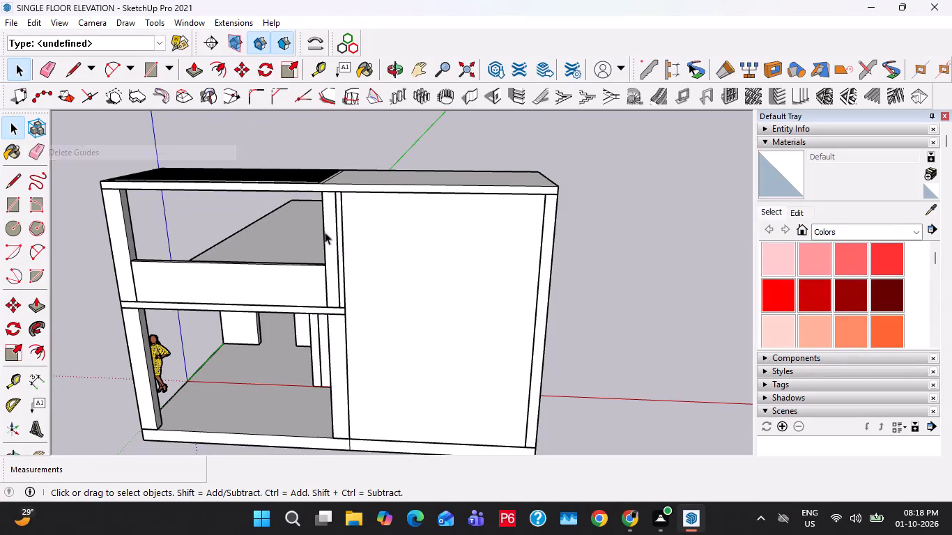
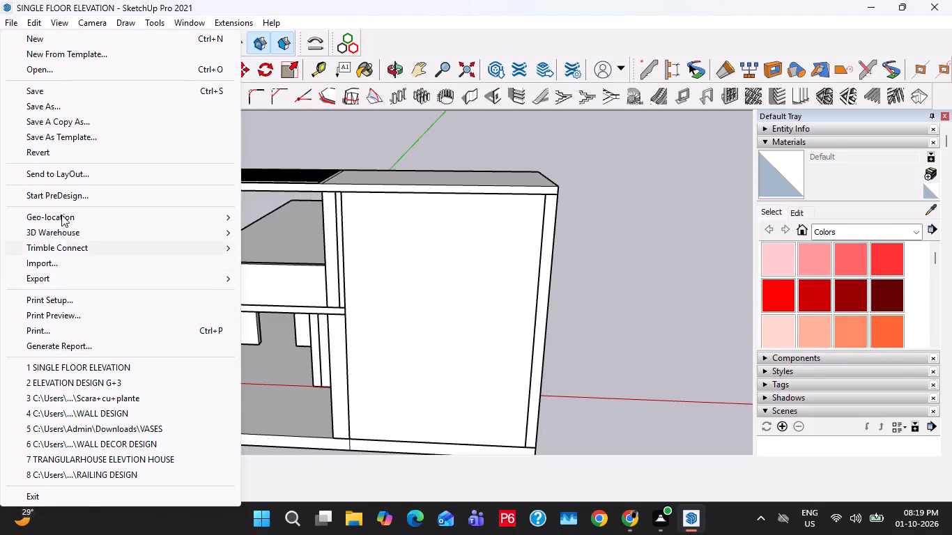
Import the contemporary house elevation reference image and place it beside the front wall's right end, about 12' 5" wide.
left_click(66, 263)
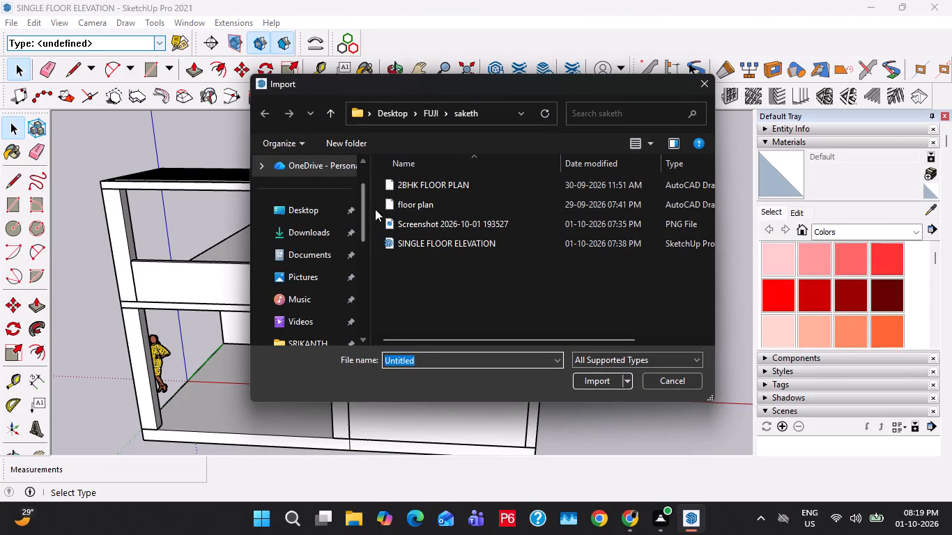
scroll(321, 224, "up", 3)
left_click(317, 169)
scroll(413, 280, "down", 6)
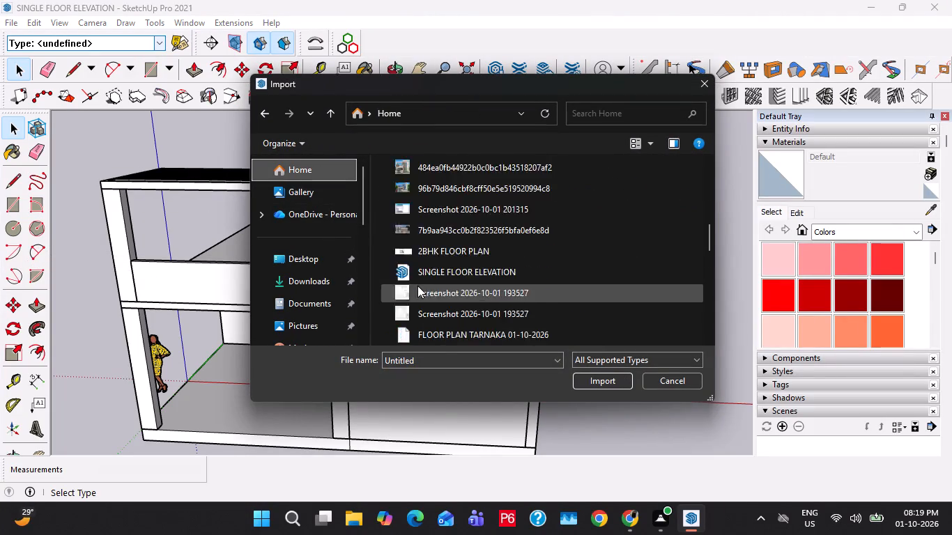
scroll(453, 206, "up", 2)
left_click(454, 230)
left_click(577, 426)
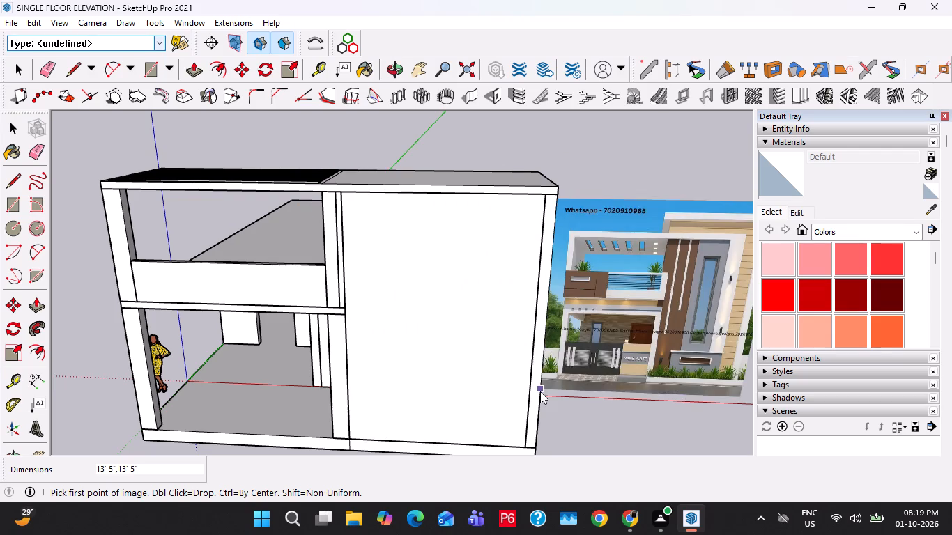
left_click(539, 391)
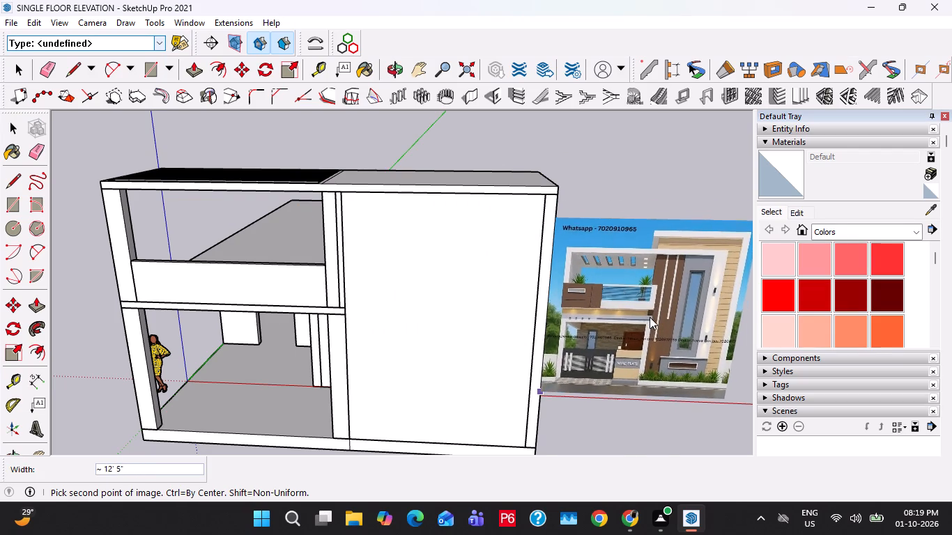
left_click(650, 315)
middle_click_drag(615, 375, 626, 343)
key("space")
key("space")
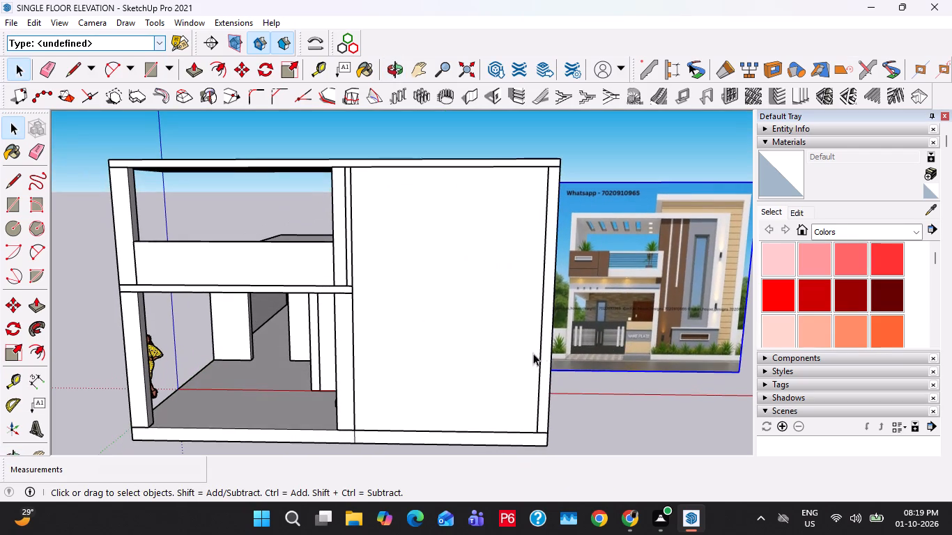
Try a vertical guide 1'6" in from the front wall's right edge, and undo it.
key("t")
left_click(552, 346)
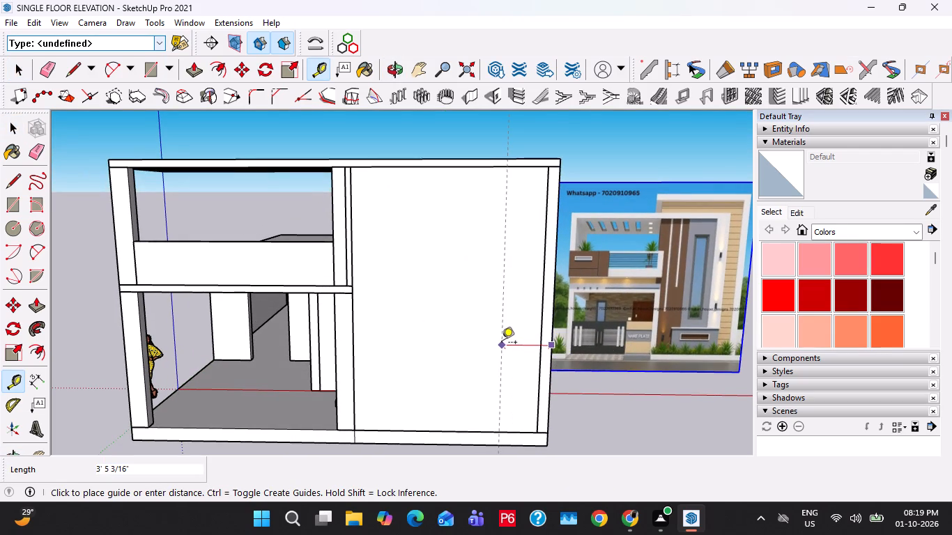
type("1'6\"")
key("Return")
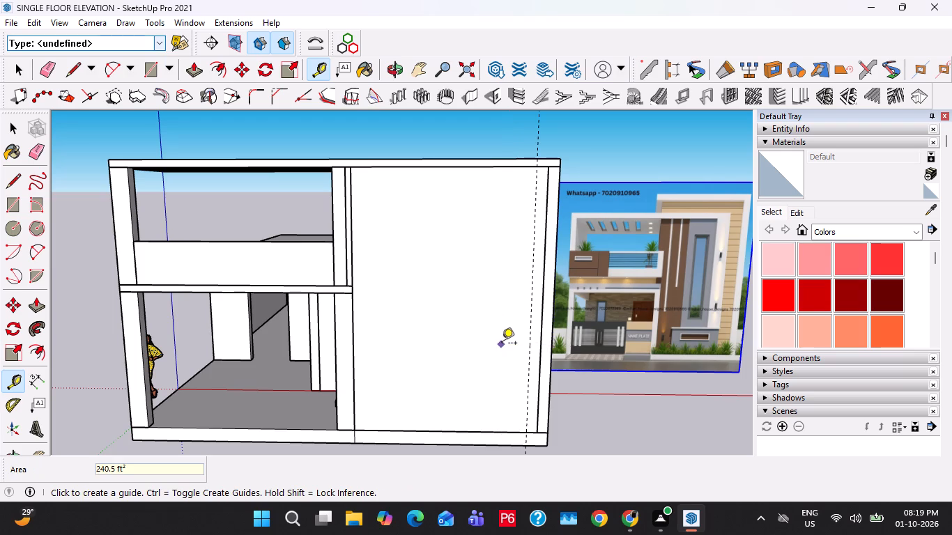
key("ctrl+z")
Draw a full-height 2' wide rectangle along the front wall's right edge, using a guide 2' in from that edge.
left_click(555, 317)
type("2'")
key("Return")
key("space")
type("R")
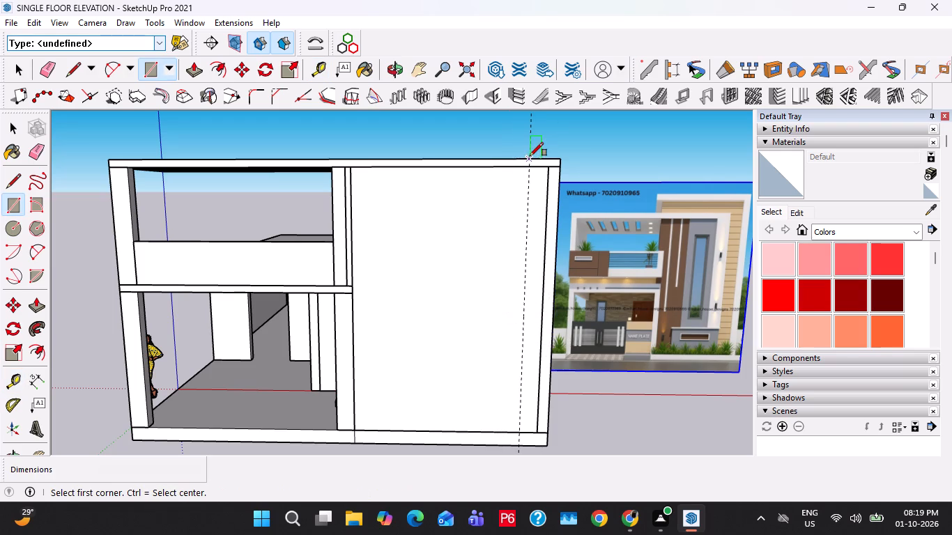
left_click(530, 156)
left_click(543, 447)
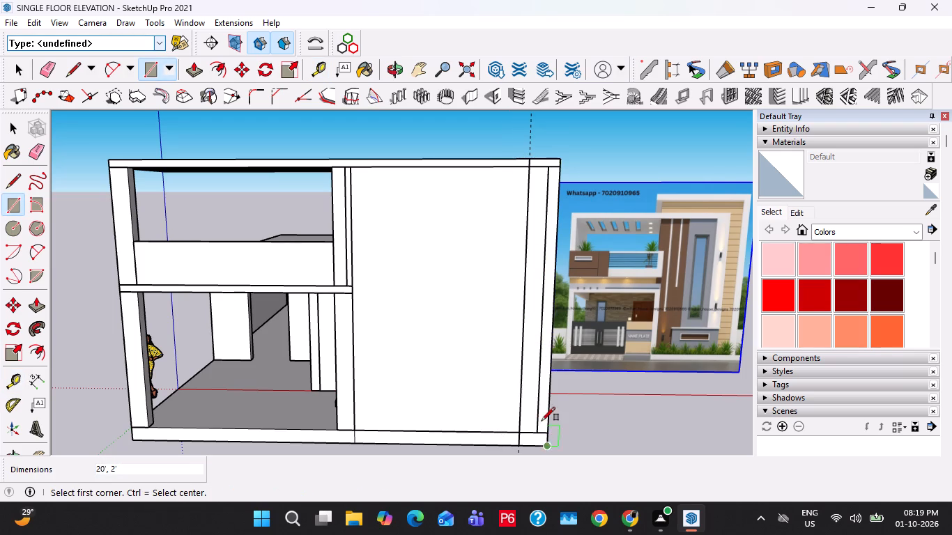
Pull the narrow rectangle 1" out from the front wall.
key("p")
left_click(528, 396)
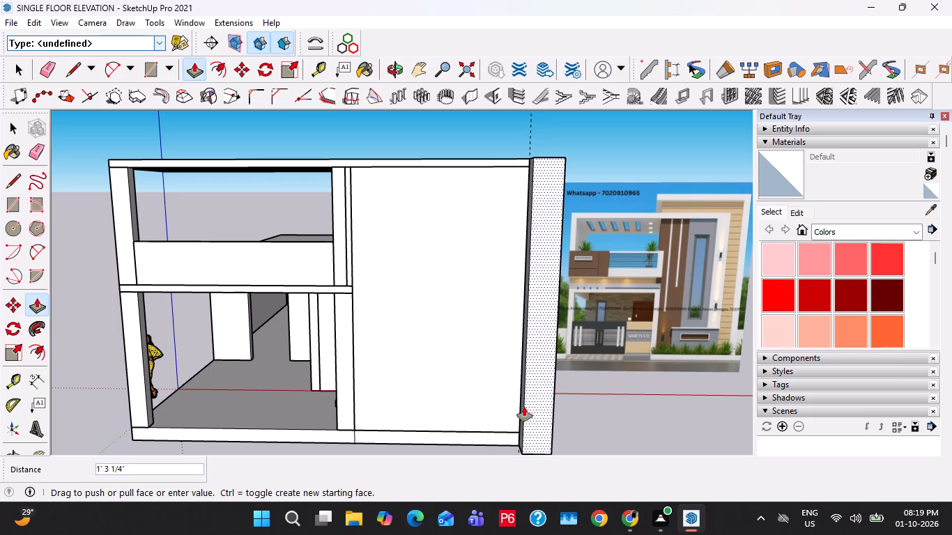
type("1\"")
key("Return")
key("space")
Make the vertical strip at the front wall's right end a group.
triple_click(547, 344)
key("Escape")
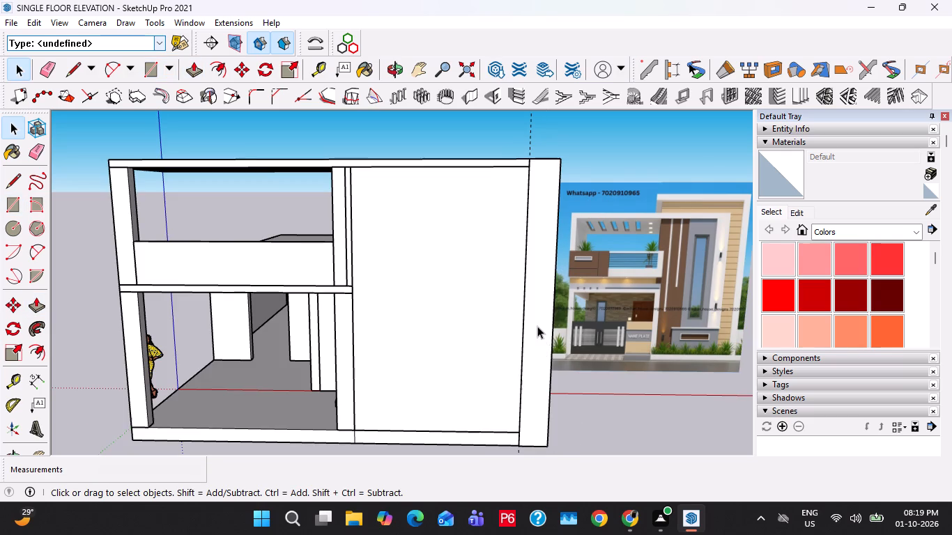
left_click(537, 326)
triple_click(532, 321)
right_click(532, 321)
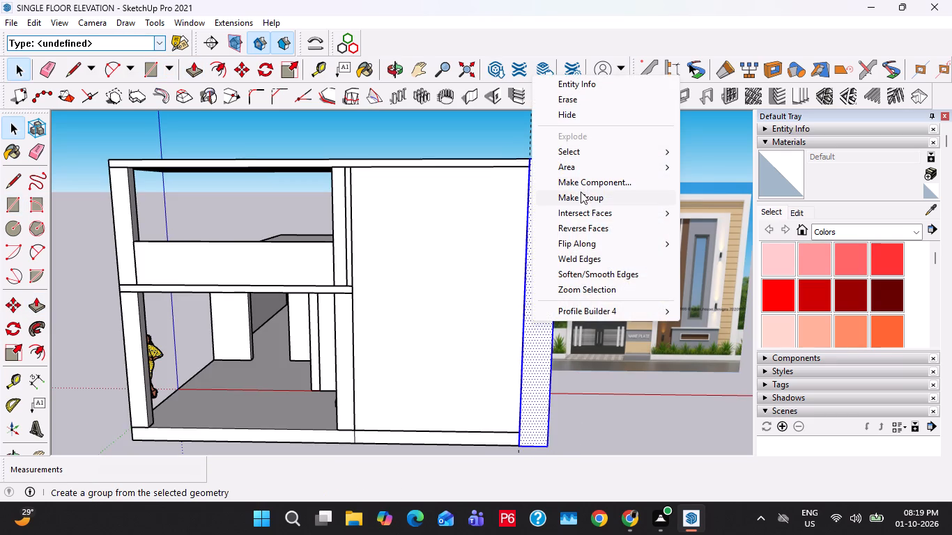
left_click(580, 198)
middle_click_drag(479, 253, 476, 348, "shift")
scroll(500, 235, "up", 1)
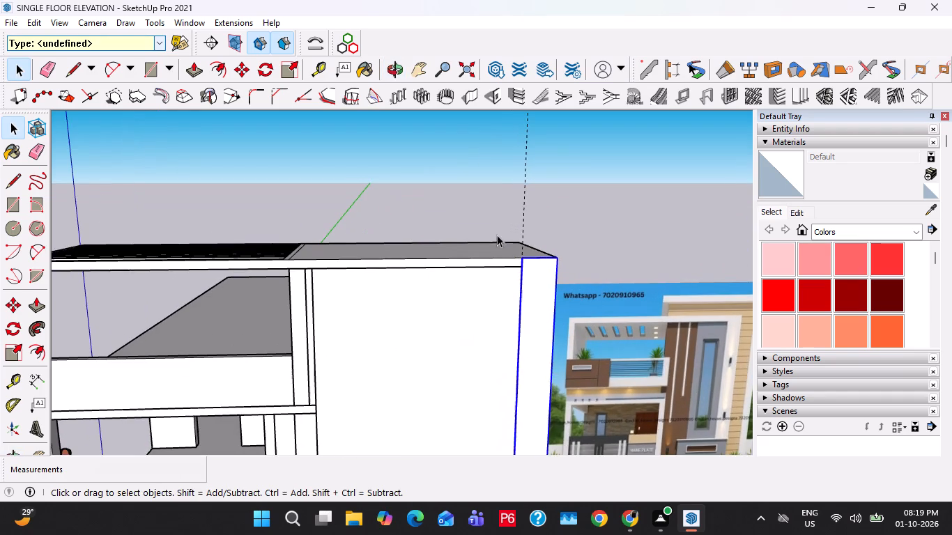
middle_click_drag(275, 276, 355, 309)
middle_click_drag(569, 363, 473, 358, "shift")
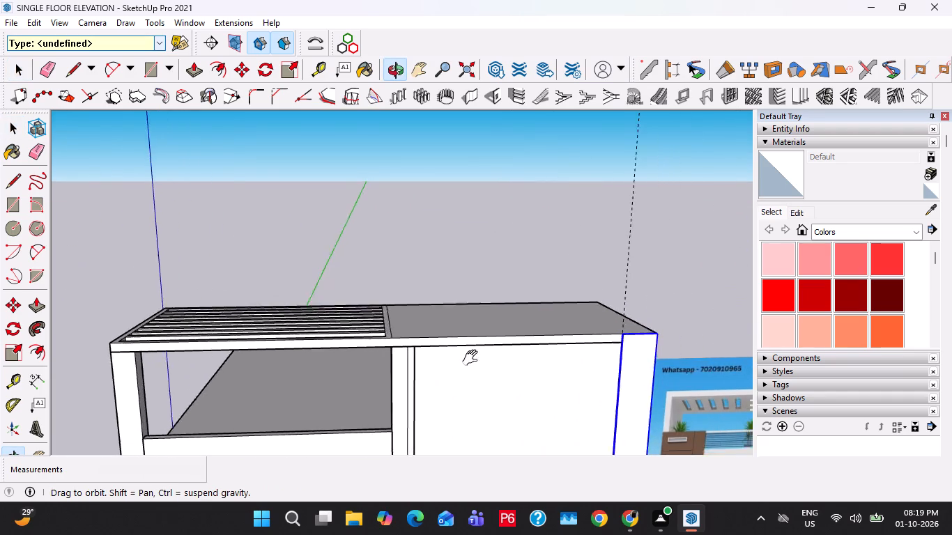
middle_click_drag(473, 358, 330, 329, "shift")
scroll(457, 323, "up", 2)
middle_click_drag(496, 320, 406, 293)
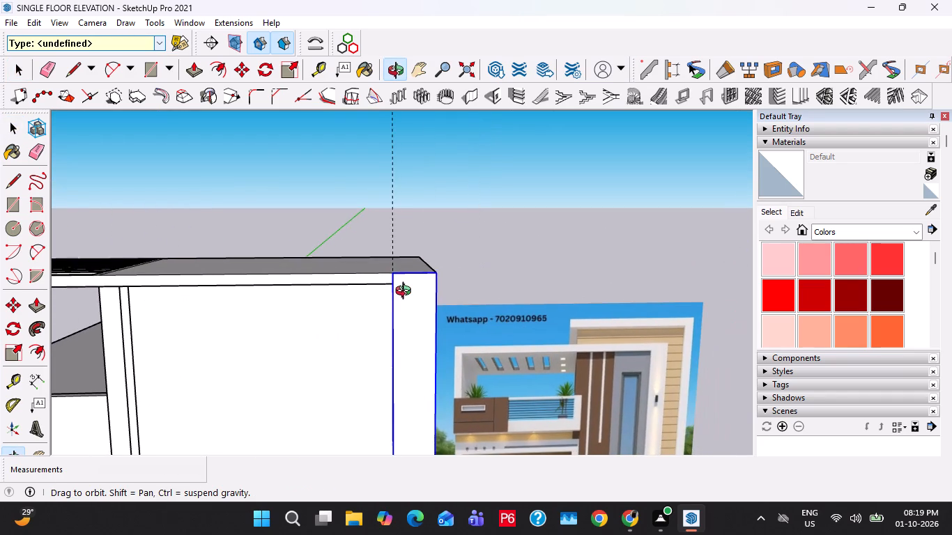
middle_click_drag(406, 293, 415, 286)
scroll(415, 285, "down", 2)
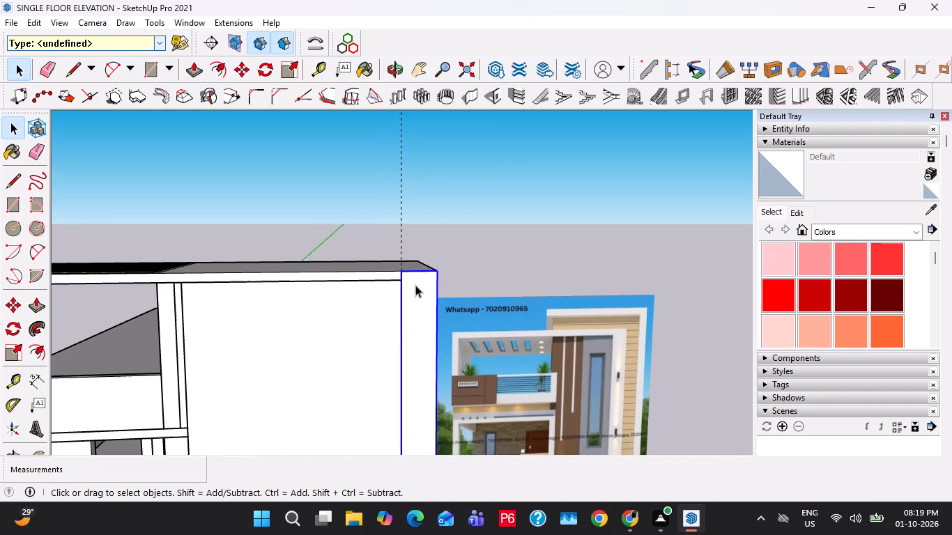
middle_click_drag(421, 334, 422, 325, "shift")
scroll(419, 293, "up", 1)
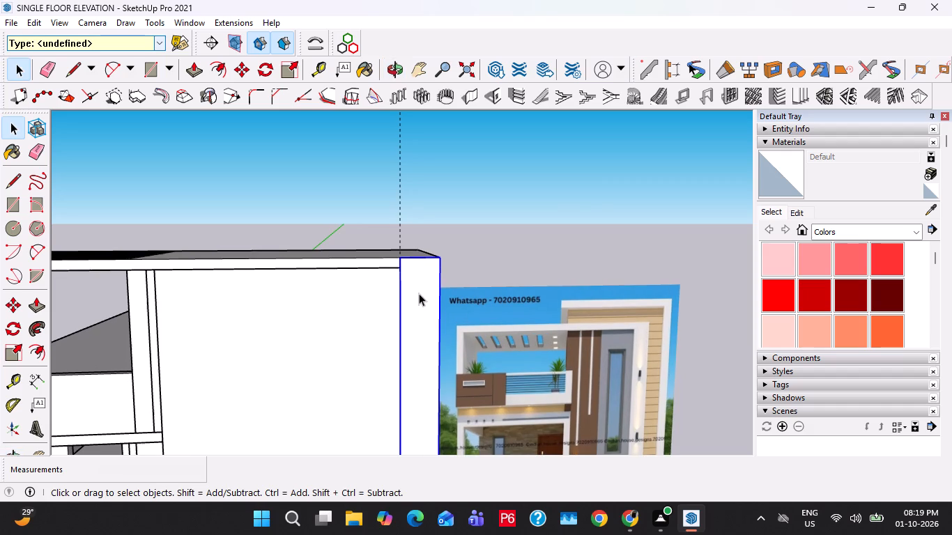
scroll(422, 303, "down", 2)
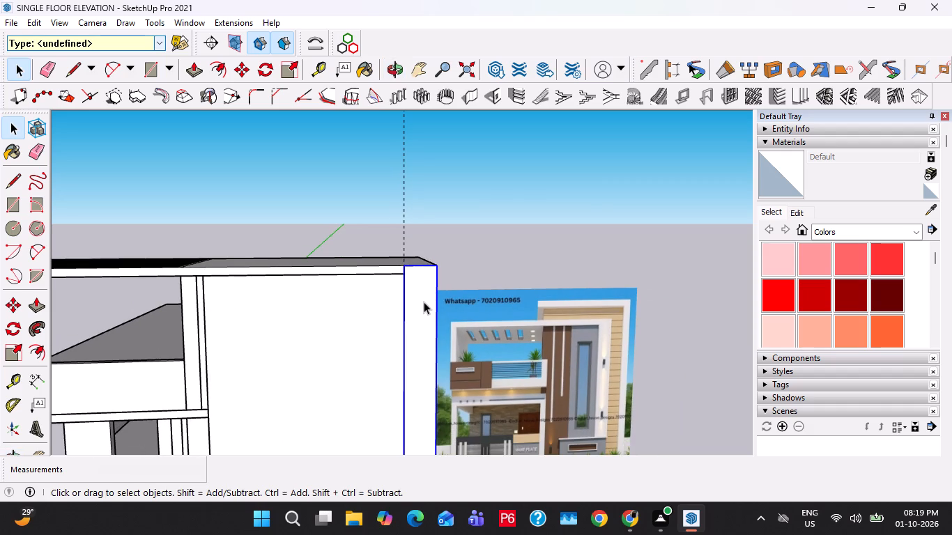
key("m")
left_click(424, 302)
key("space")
Inside the strip's group, extend its outer side face 6" beyond the wall corner.
double_click(420, 302)
middle_click_drag(390, 313, 283, 341)
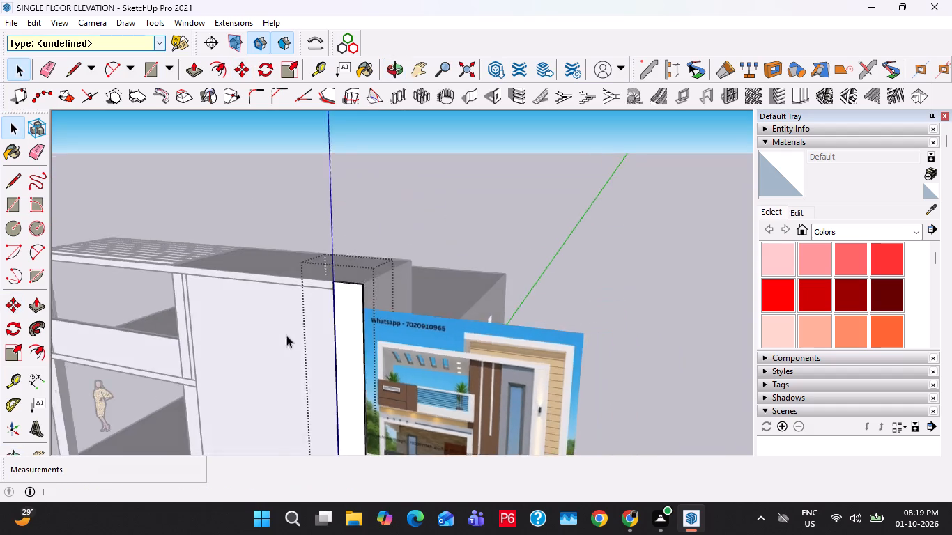
scroll(339, 299, "up", 18)
left_click(378, 276)
middle_click_drag(312, 302, 220, 329)
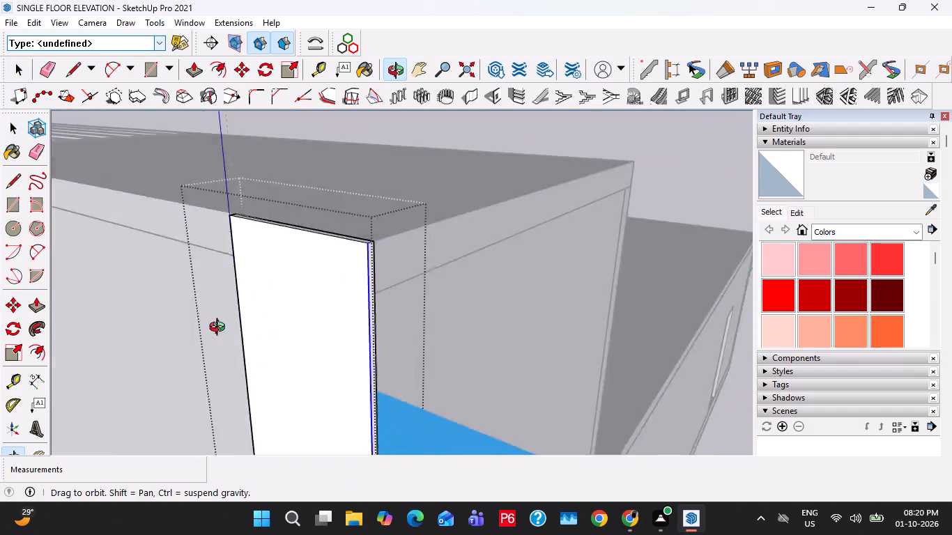
middle_click_drag(220, 329, 71, 354)
scroll(307, 286, "up", 2)
middle_click_drag(334, 271, 354, 292)
left_click(410, 251)
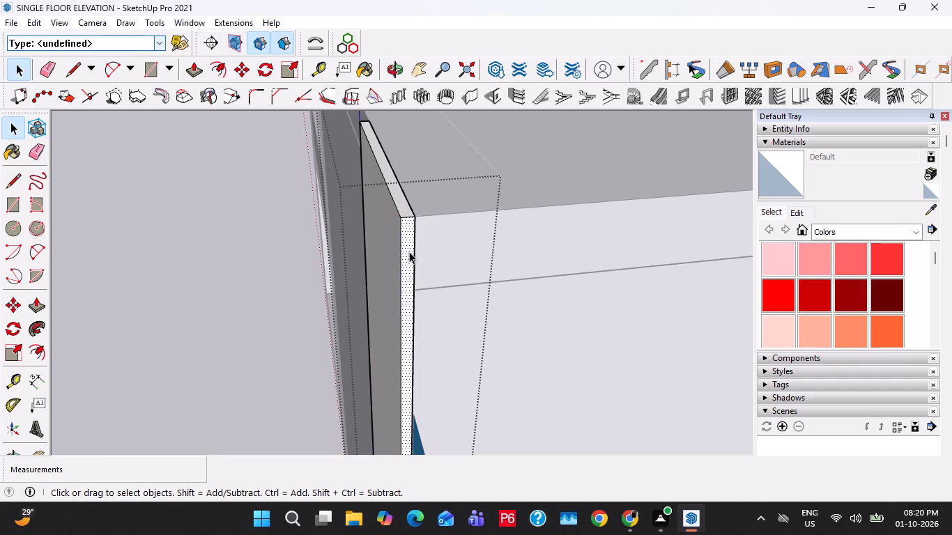
key("p")
left_click(409, 251)
type("6\"")
key("Return")
key("space")
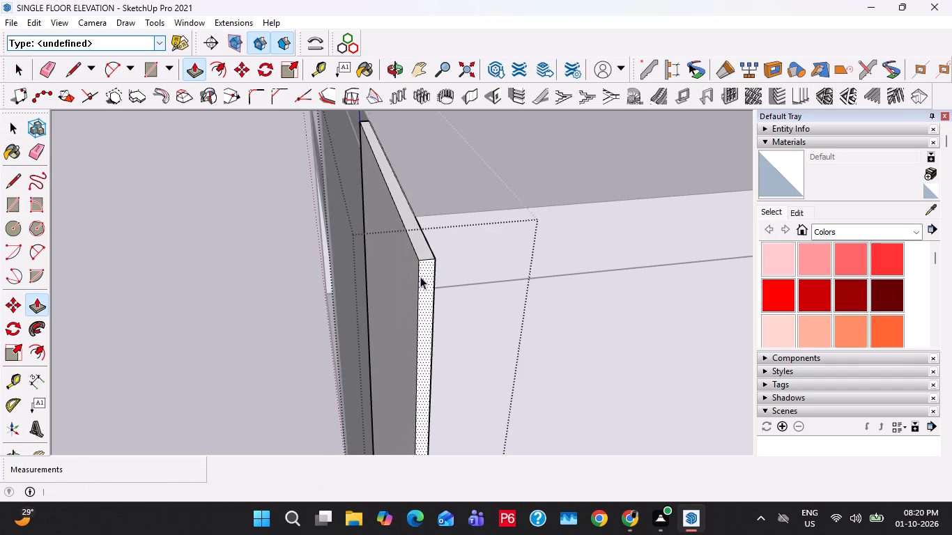
Move the whole strip group 6" back inward so its outer side lines up with the wall corner.
middle_click_drag(420, 277, 535, 322)
key("Escape")
left_click(480, 291)
key("m")
left_click(507, 277)
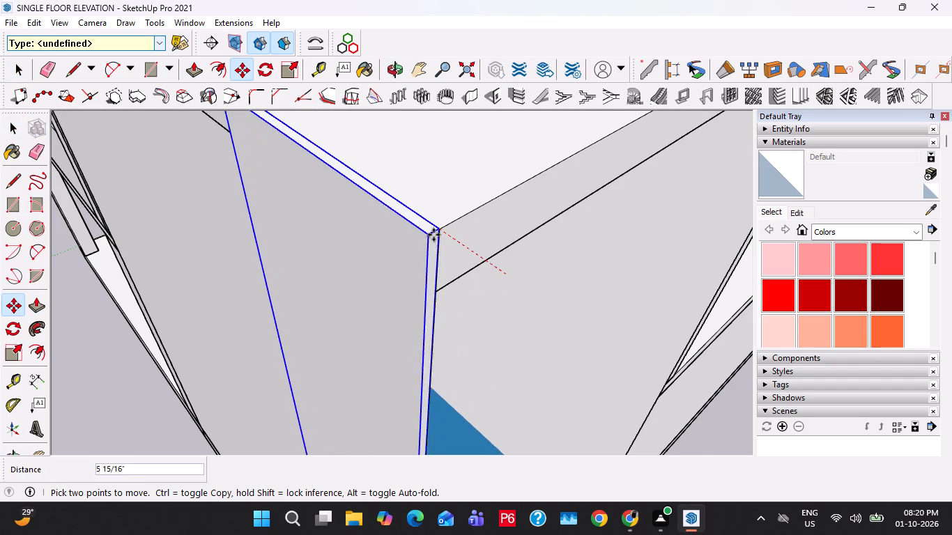
left_click(436, 229)
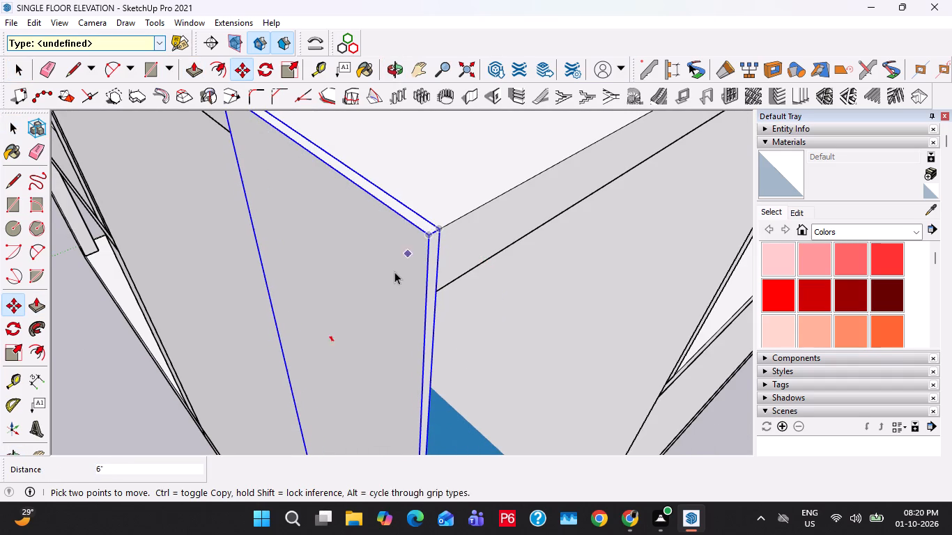
key("space")
Inside the strip's group, copy the front face's outer vertical edge 6" inward.
middle_click_drag(394, 274, 496, 237)
double_click(374, 252)
left_click(429, 231)
left_click(443, 227)
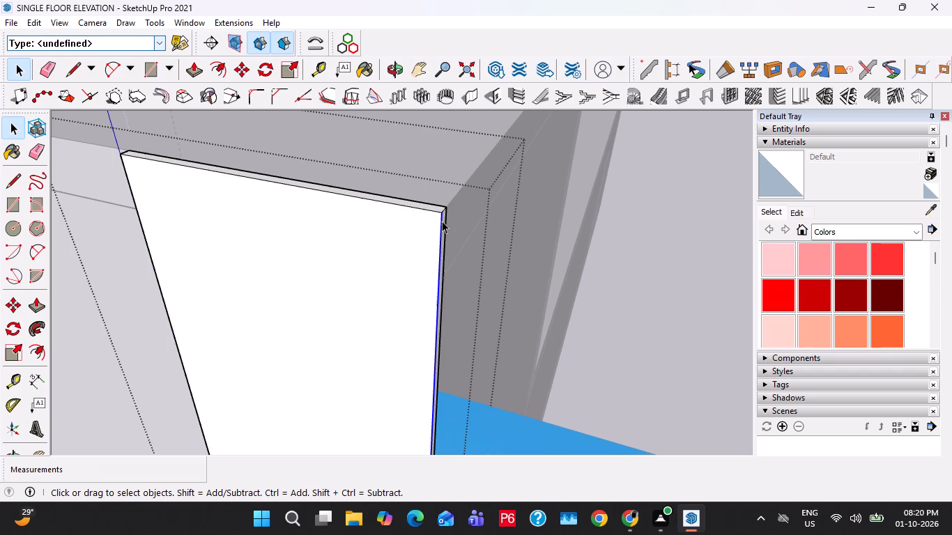
key("m")
left_click(441, 215)
type("6\"")
key("Return")
key("space")
Pull the 6" wide outer band of the strip 6" forward to form a projecting upright.
left_click(413, 236)
scroll(412, 237, "down", 7)
key("p")
left_click(410, 253)
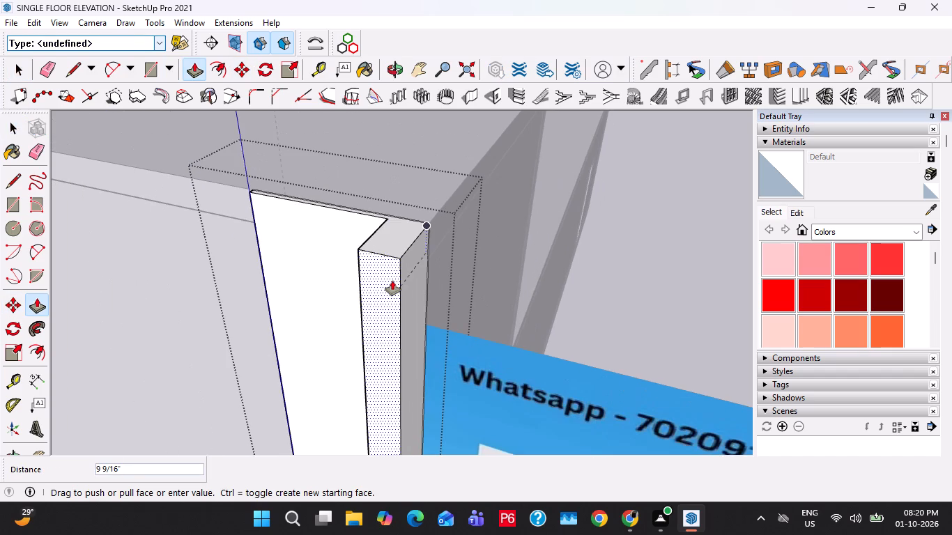
type("6\"")
key("Return")
scroll(402, 277, "down", 5)
middle_click_drag(397, 274, 533, 236)
key("space")
key("space")
scroll(445, 219, "up", 4)
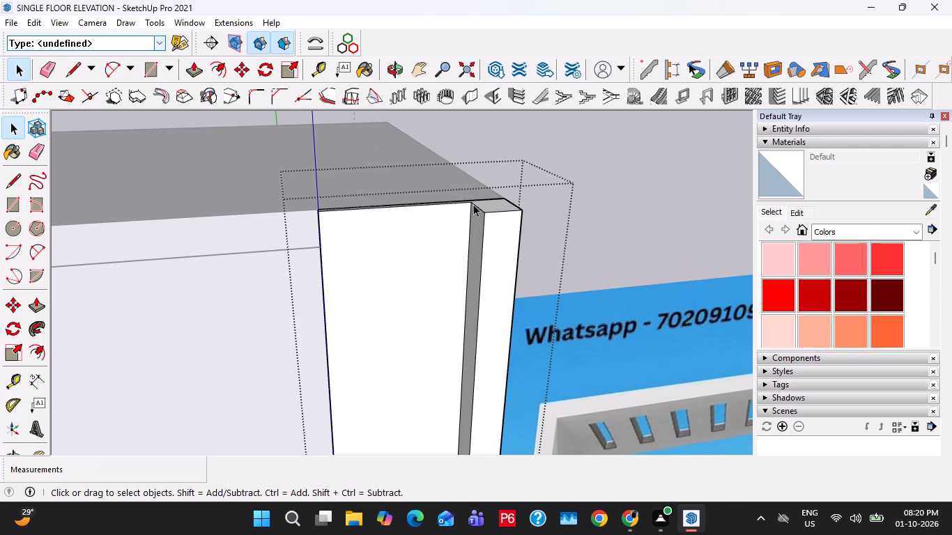
Copy the top edge of the projecting upright's inner side face 6" downward to split off the top segment.
left_click(477, 205)
key("m")
left_click(488, 215)
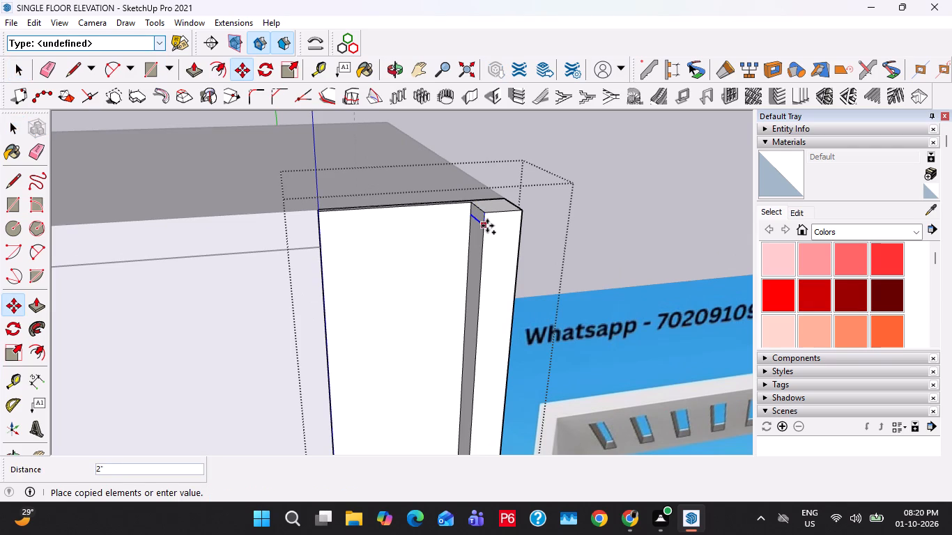
type("6\"")
key("Return")
key("space")
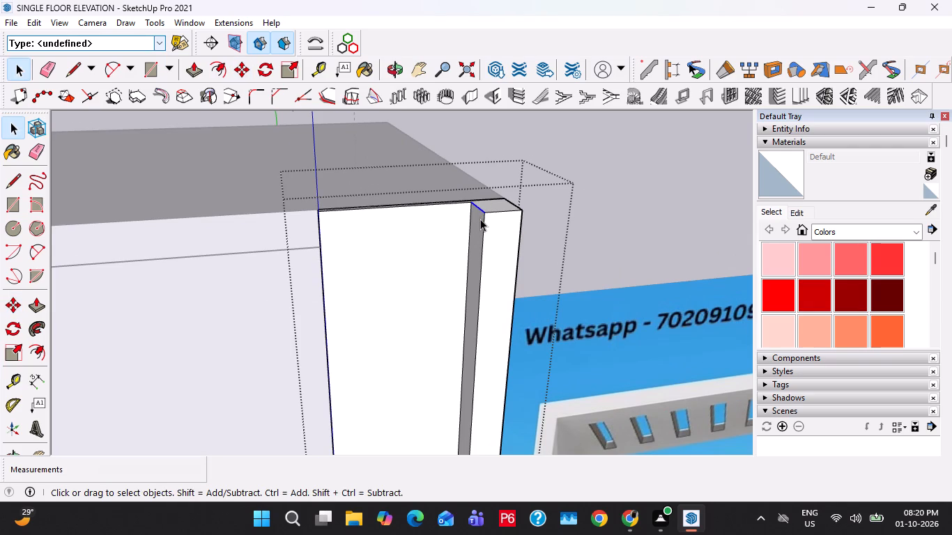
scroll(480, 219, "up", 2)
key("m")
left_click(491, 210)
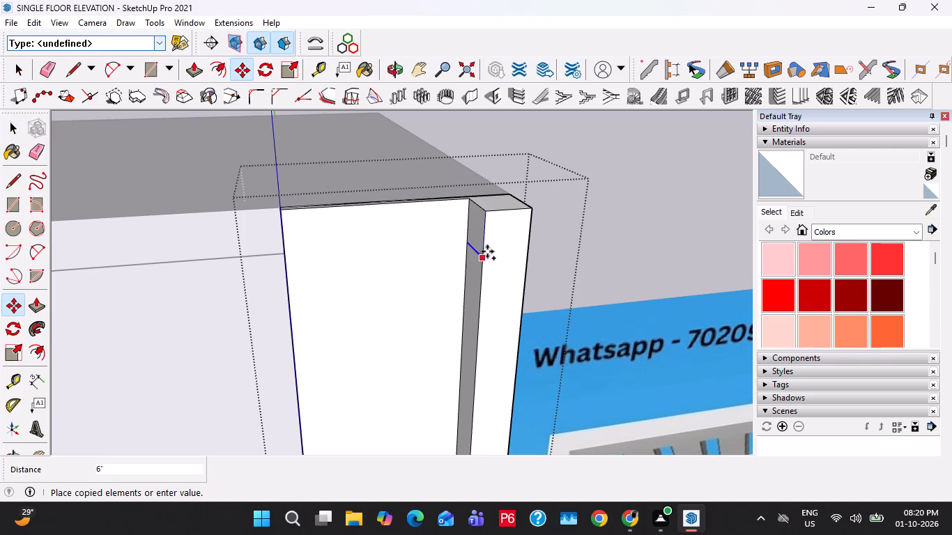
left_click(487, 256)
key("space")
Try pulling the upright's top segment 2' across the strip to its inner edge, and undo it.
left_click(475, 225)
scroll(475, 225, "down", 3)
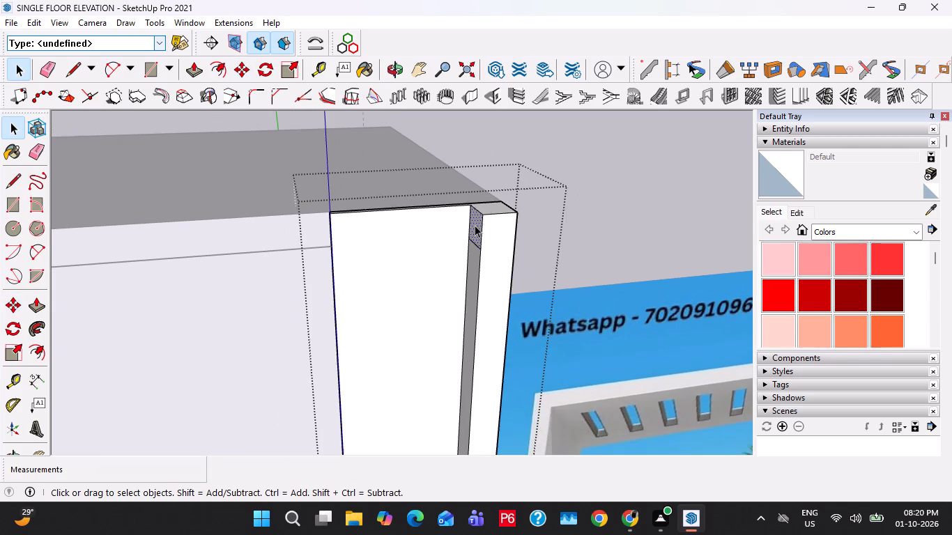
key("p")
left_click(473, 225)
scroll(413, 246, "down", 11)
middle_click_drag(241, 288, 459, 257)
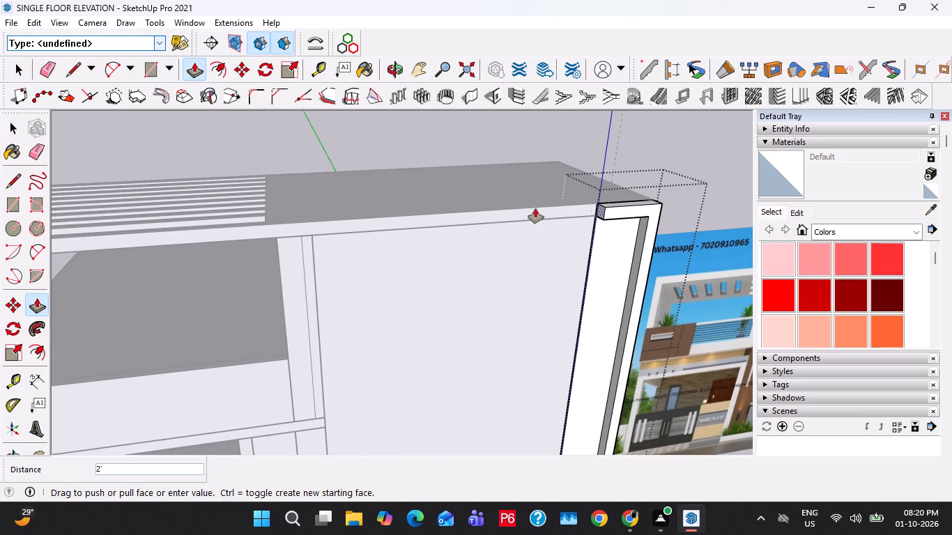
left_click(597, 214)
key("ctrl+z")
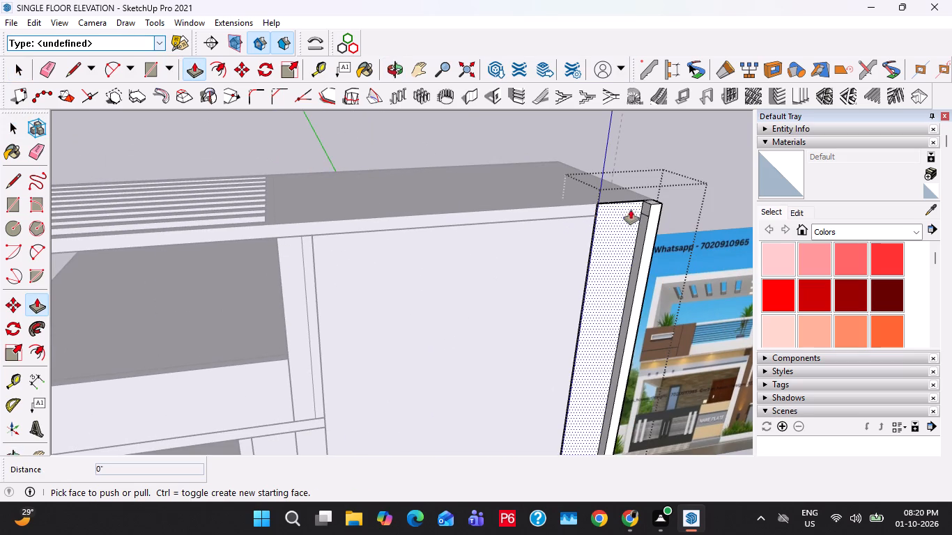
Pull the upright's top segment 2' across the strip, and a further 12' 10" along the wall top to the louvre opening's edge.
left_click(647, 206)
left_click(592, 218)
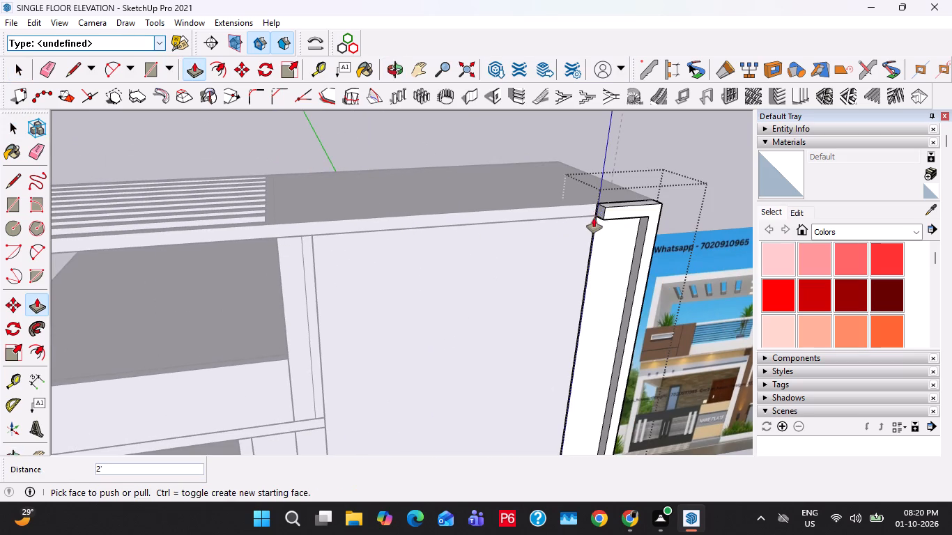
left_click(600, 214)
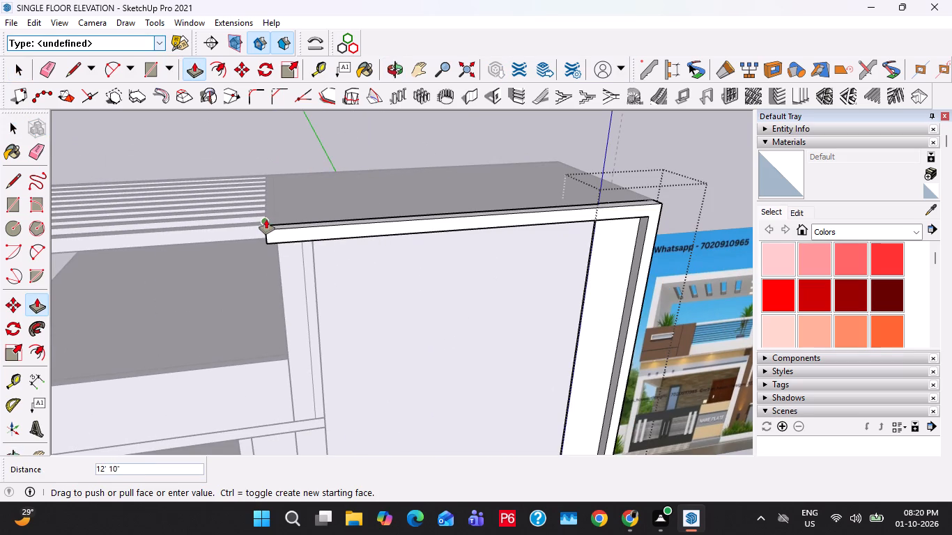
left_click(266, 219)
key("space")
scroll(276, 219, "down", 2)
middle_click_drag(256, 226, 342, 217)
key("Escape")
Inside the roof slab's group, push the top face of the border around the louvre slats down 6".
left_click(281, 235)
double_click(281, 235)
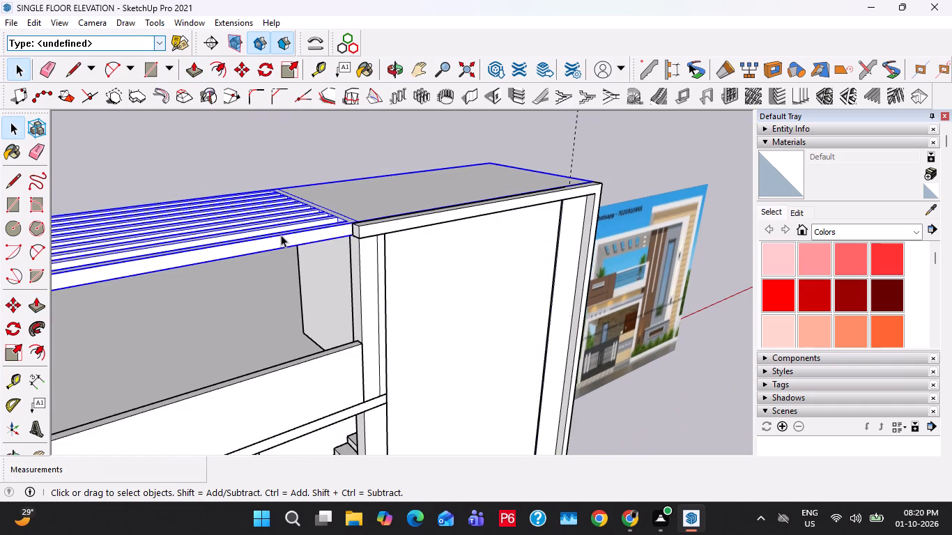
middle_click_drag(294, 233, 299, 270)
scroll(321, 256, "up", 2)
left_click(359, 255)
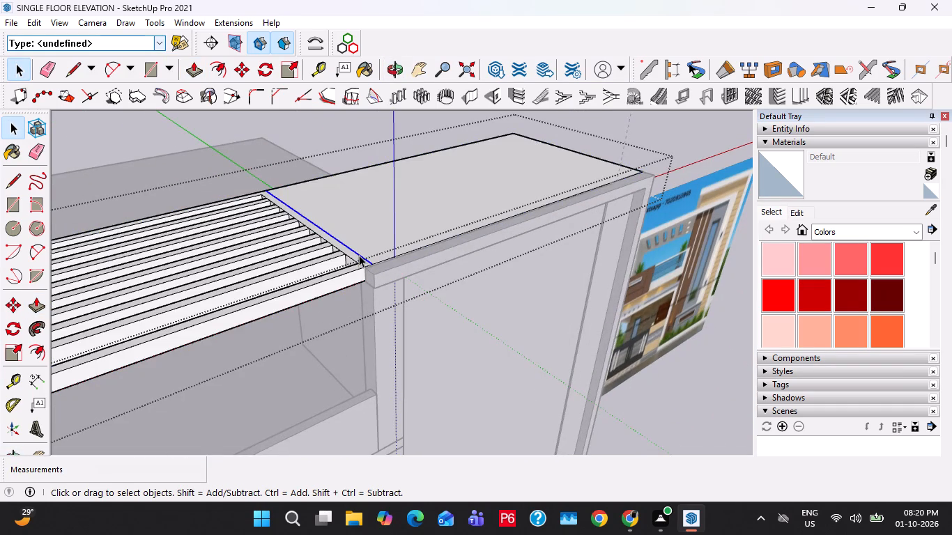
key("p")
left_click(358, 266)
left_click(350, 286)
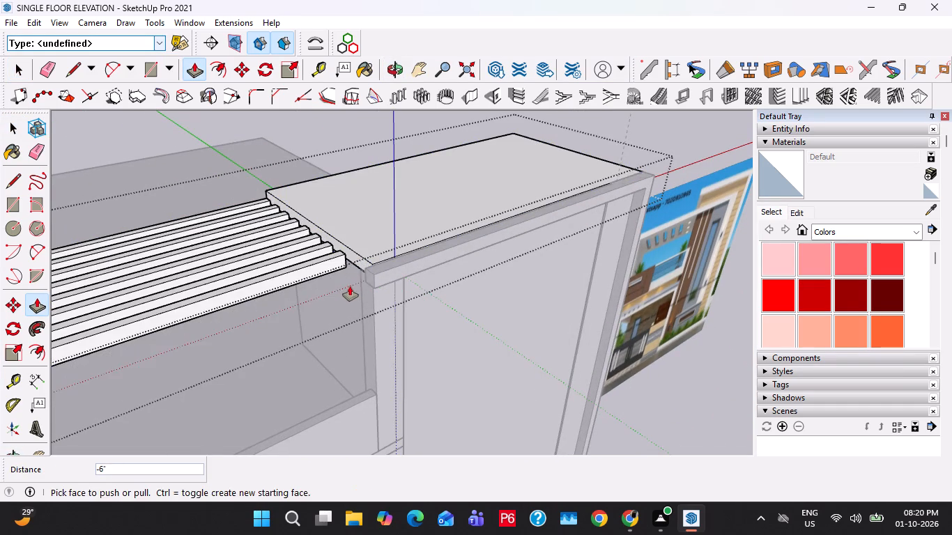
middle_click_drag(346, 286, 283, 316)
key("space")
scroll(282, 310, "down", 5)
key("Escape")
Delete the louvre slats from the roof slab's group, keeping only the solid slab above the right wall.
left_click_drag(229, 210, 174, 341)
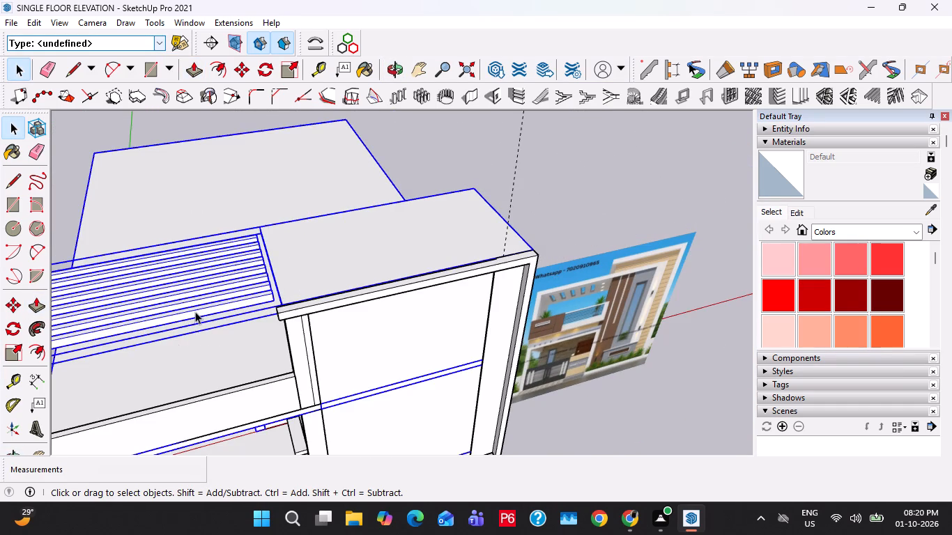
double_click(195, 311)
left_click_drag(219, 228, 151, 361)
scroll(151, 357, "down", 3)
key("Delete")
scroll(167, 282, "down", 5)
left_click_drag(125, 274, 70, 355)
key("Delete")
Delete the middle one of the leftover slat-end outlines beside the solid slab's side edge.
scroll(128, 316, "down", 3)
scroll(156, 300, "up", 8)
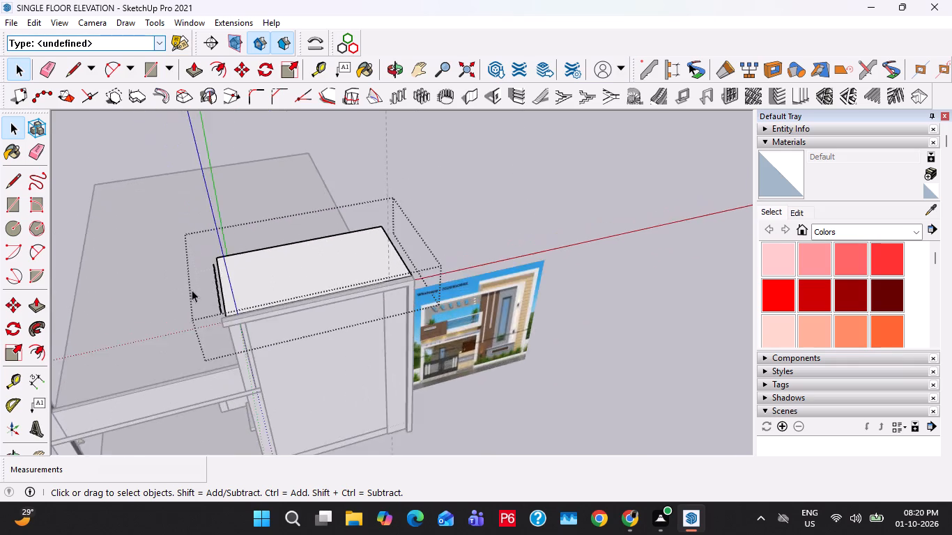
scroll(192, 290, "up", 6)
triple_click(252, 297)
triple_click(252, 297)
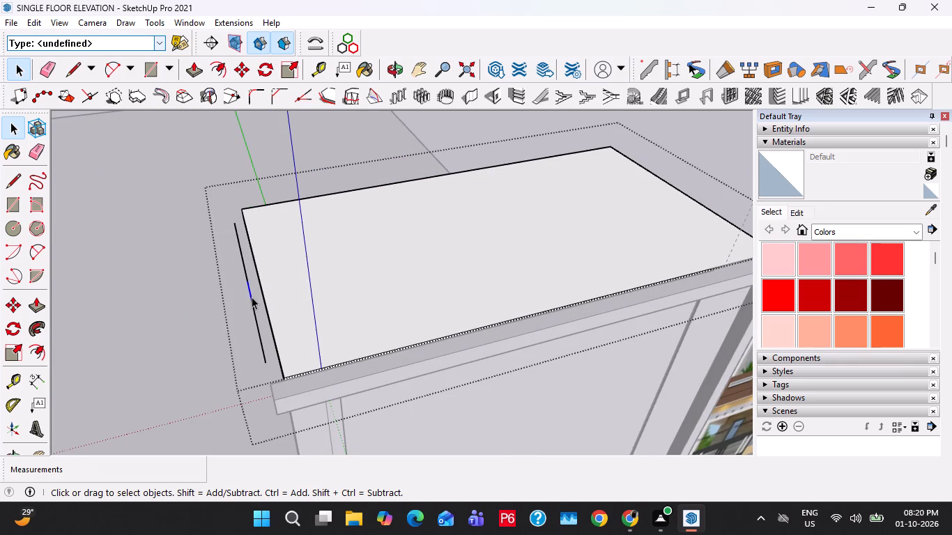
double_click(252, 297)
key("Delete")
Delete the rear set of leftover slat-end outlines beside the solid slab's side edge.
left_click_drag(232, 197, 250, 329)
middle_click_drag(244, 298, 180, 309)
scroll(189, 301, "up", 1)
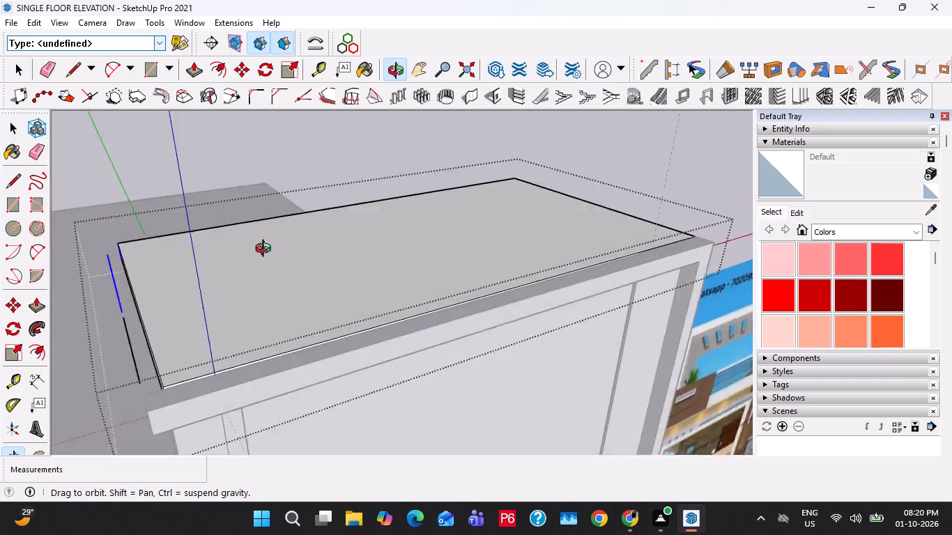
middle_click_drag(199, 280, 341, 231, "shift")
scroll(289, 277, "up", 3)
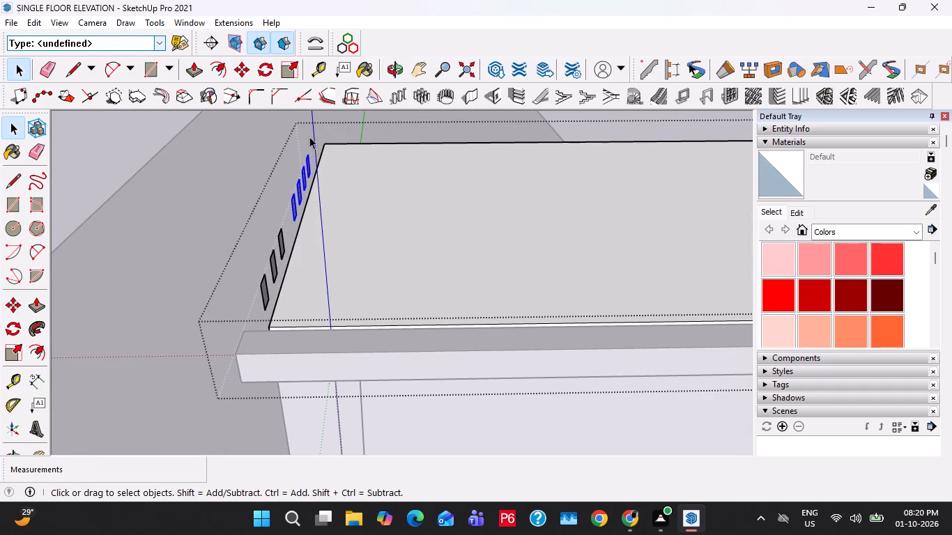
left_click_drag(309, 134, 286, 192)
middle_click_drag(311, 200, 385, 206)
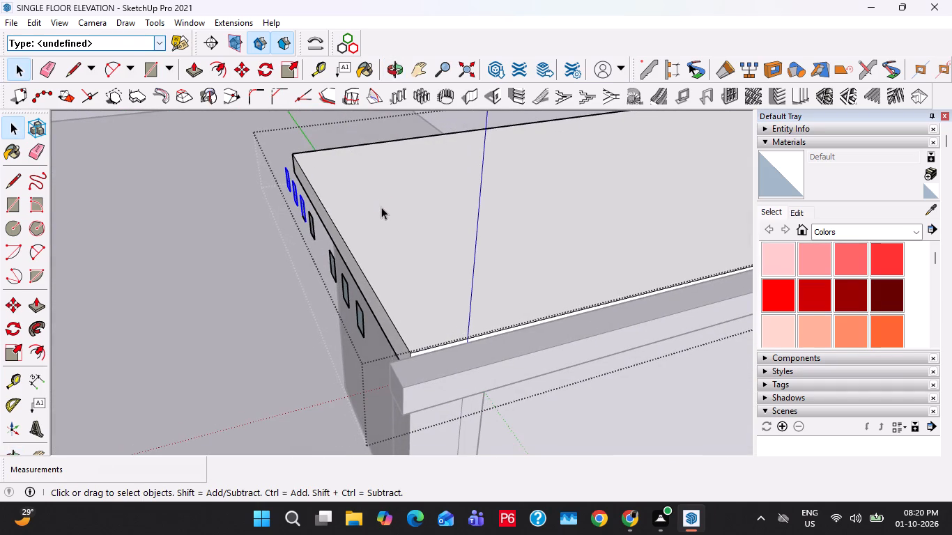
key("Delete")
left_click_drag(309, 210, 290, 254)
key("Delete")
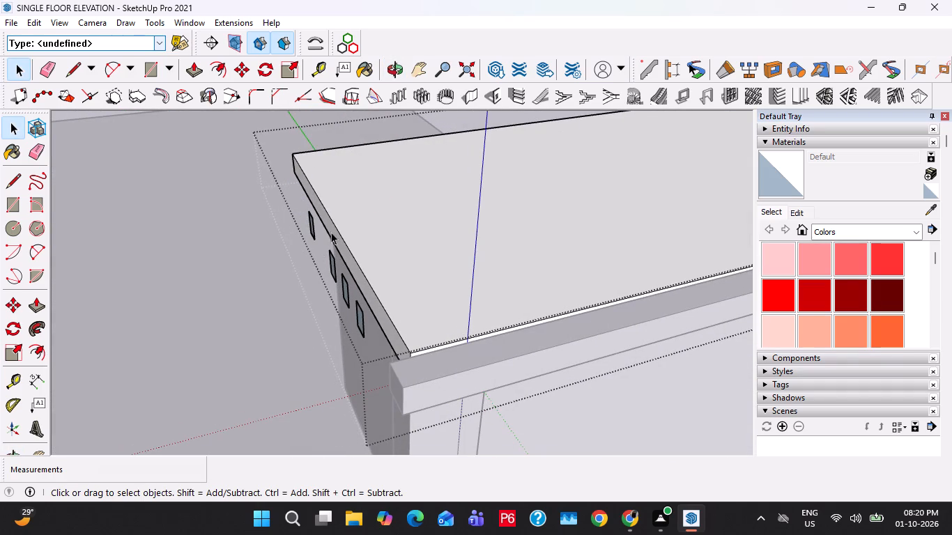
left_click_drag(311, 210, 292, 267)
key("Delete")
scroll(323, 237, "up", 1)
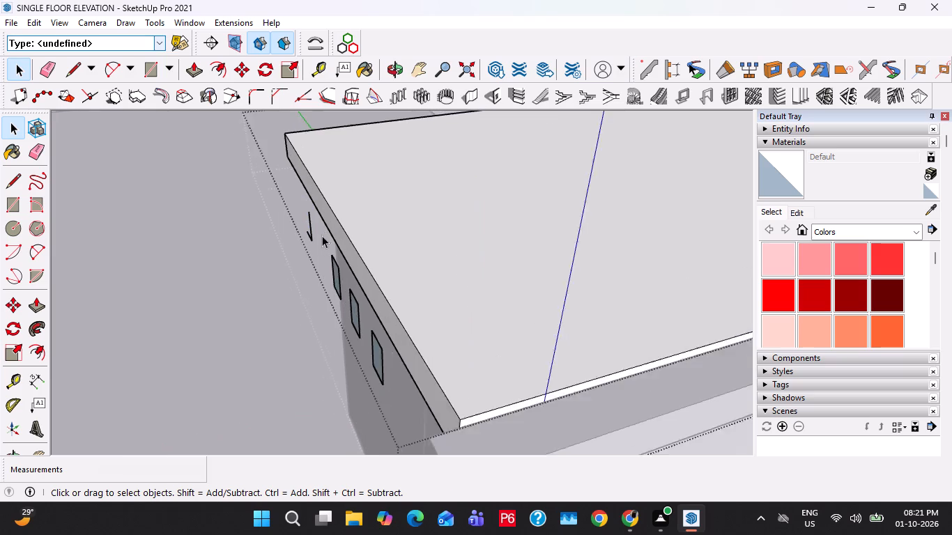
scroll(322, 235, "up", 3)
left_click_drag(309, 188, 283, 322)
key("Delete")
Delete the remaining front slat-end outlines beside the solid slab and close its group.
scroll(285, 286, "down", 11)
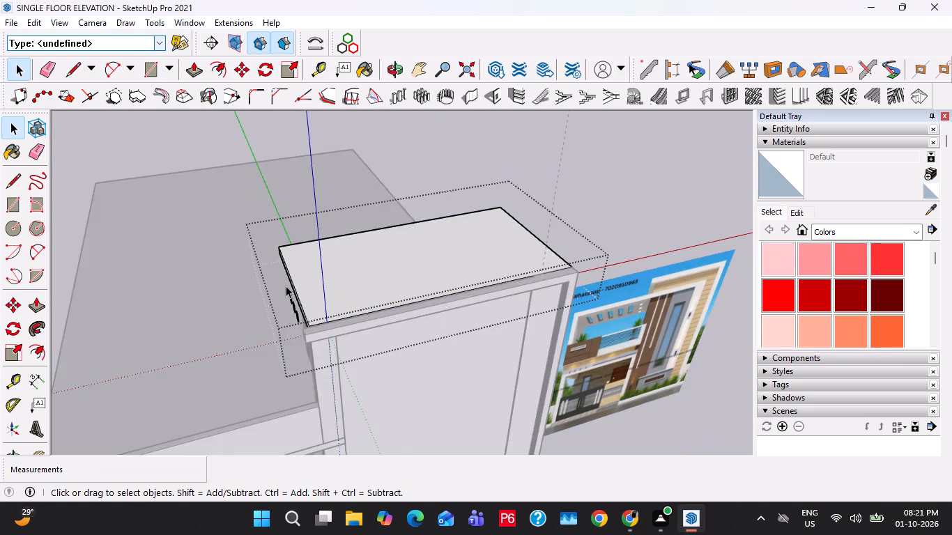
middle_click_drag(298, 328, 428, 355)
scroll(505, 388, "up", 1)
scroll(562, 364, "up", 4)
middle_click_drag(526, 360, 375, 369)
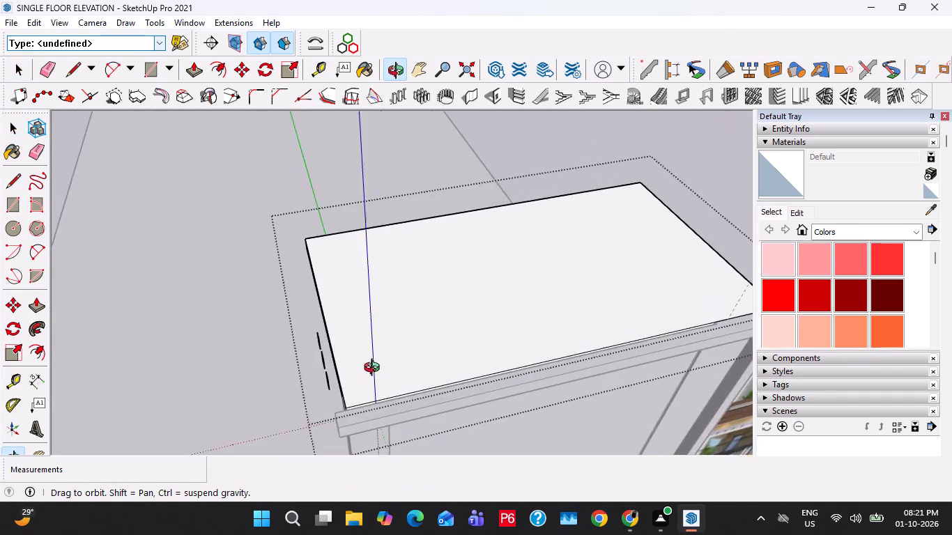
middle_click_drag(375, 369, 373, 369)
scroll(301, 369, "up", 7)
left_click_drag(319, 210, 323, 284)
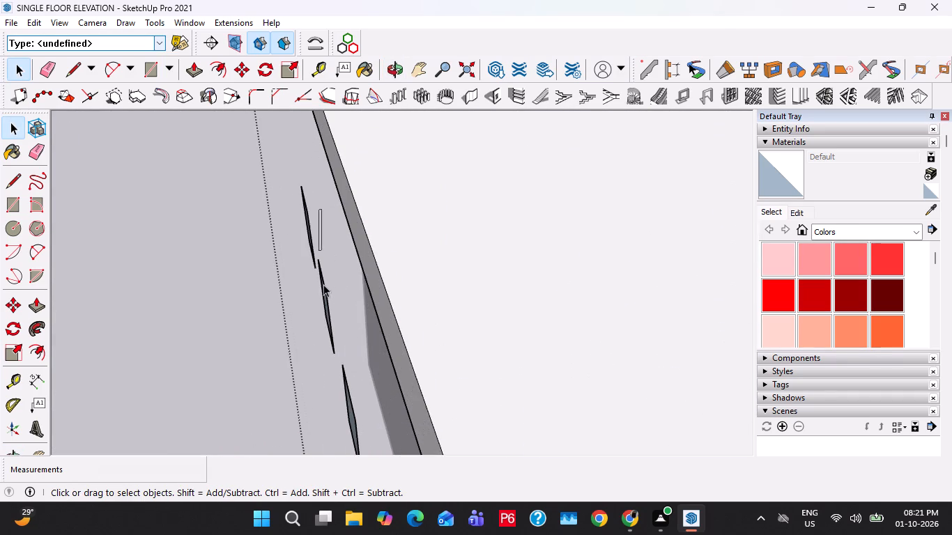
left_click_drag(323, 284, 142, 376)
key("Delete")
scroll(351, 281, "down", 2)
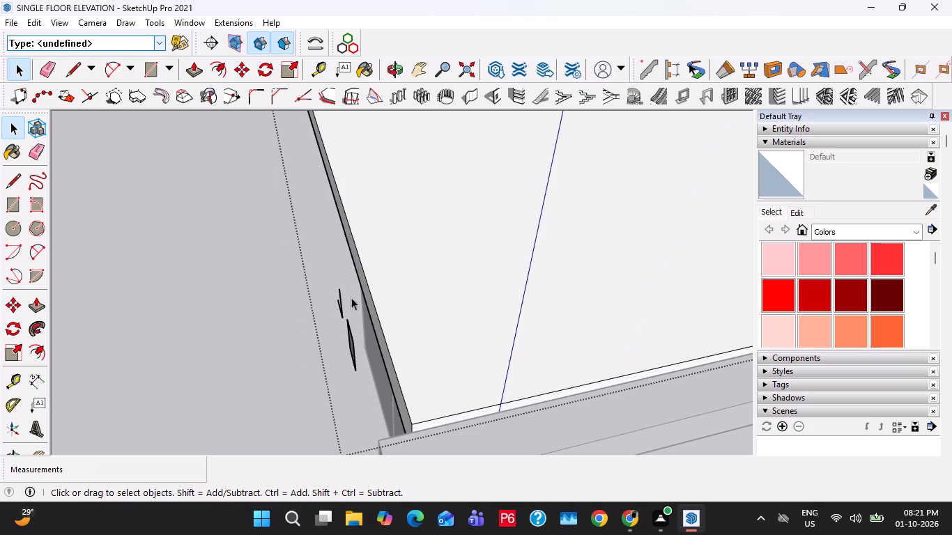
left_click_drag(351, 297, 273, 389)
key("Delete")
left_click_drag(356, 341, 344, 385)
key("Delete")
scroll(330, 356, "down", 8)
middle_click_drag(332, 356, 476, 314)
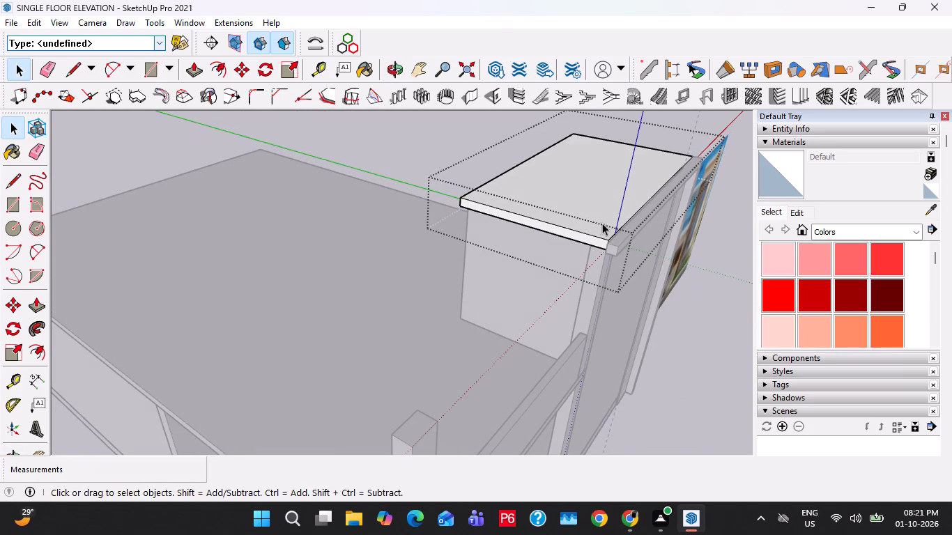
scroll(603, 225, "up", 2)
middle_click_drag(609, 284, 461, 284)
scroll(459, 281, "down", 5)
key("space")
middle_click_drag(543, 284, 491, 259)
key("Escape")
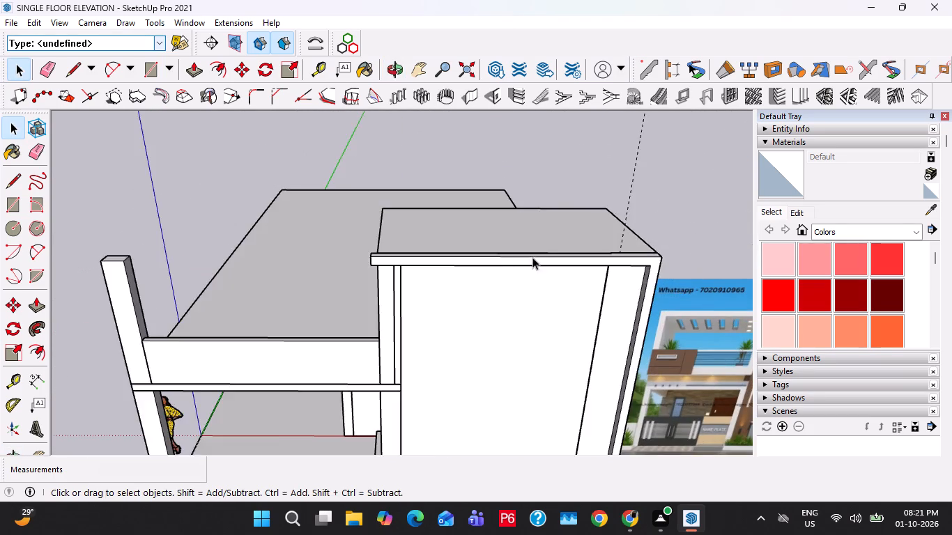
key("Escape")
Inside the frame's group, pull the back face of the top bar 1" to close the gap to the wall.
scroll(512, 256, "down", 3)
middle_click_drag(551, 315, 455, 268)
scroll(473, 225, "up", 2)
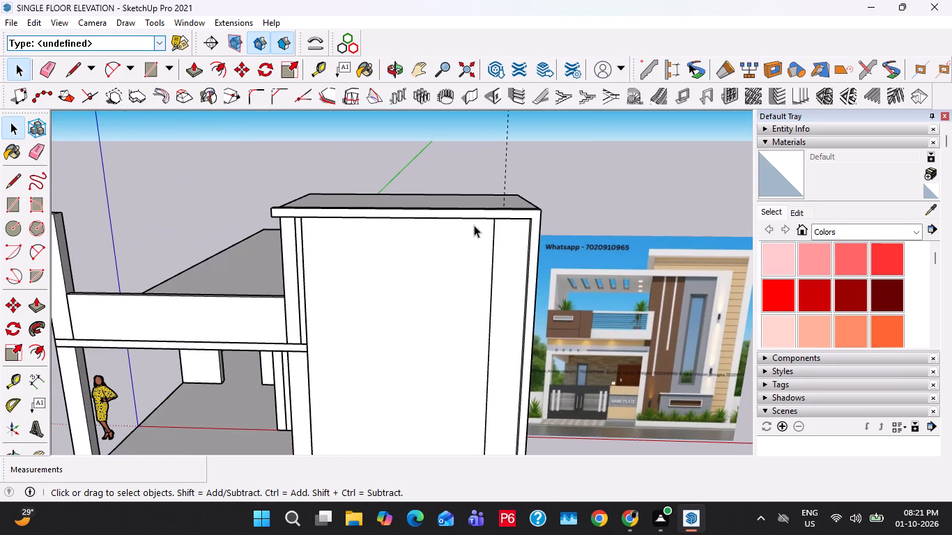
double_click(502, 248)
middle_click_drag(482, 244, 480, 166)
scroll(479, 164, "up", 2)
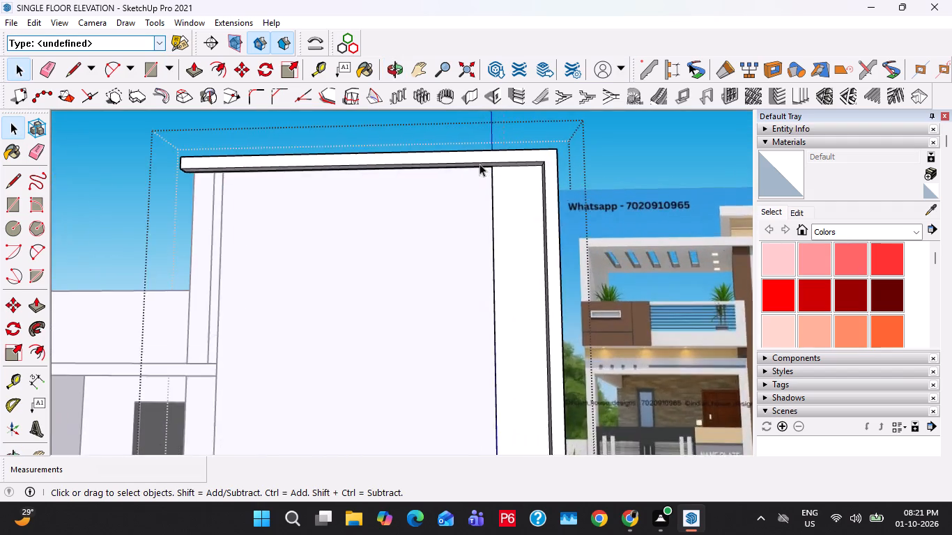
scroll(479, 164, "up", 10)
middle_click_drag(512, 187, 600, 162)
scroll(577, 171, "up", 3)
middle_click_drag(550, 205, 599, 207)
scroll(564, 193, "up", 4)
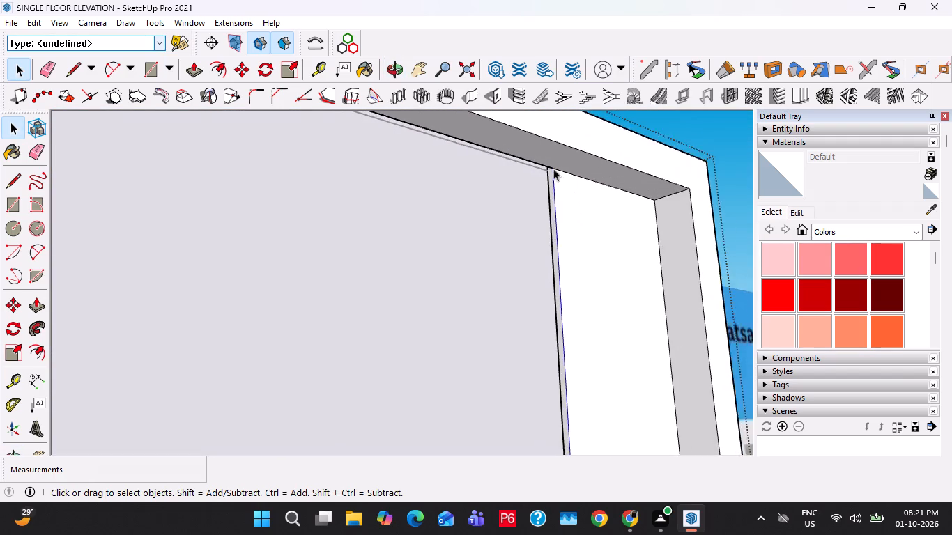
scroll(553, 169, "up", 5)
middle_click_drag(554, 184, 703, 221)
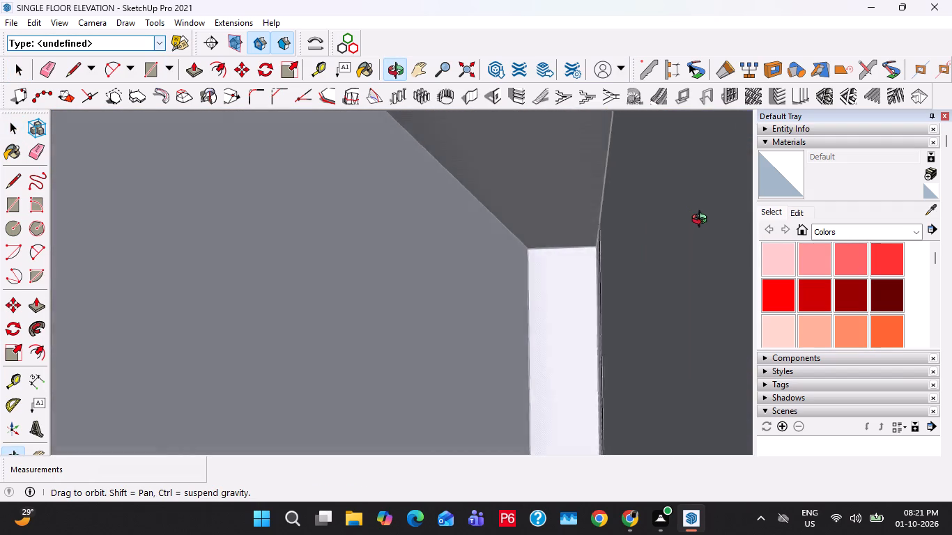
middle_click_drag(703, 221, 689, 291)
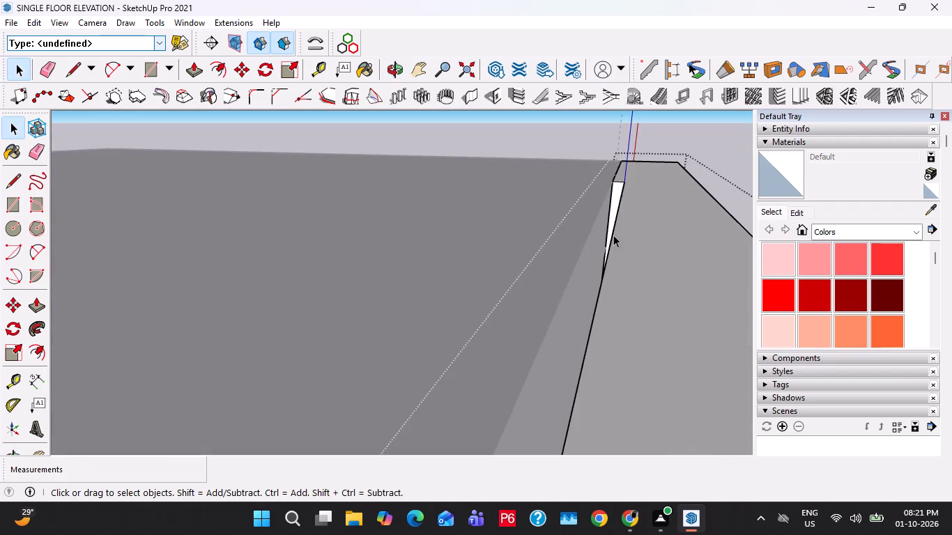
middle_click_drag(615, 232, 643, 242)
scroll(618, 217, "up", 1)
left_click(591, 210)
left_click(591, 210)
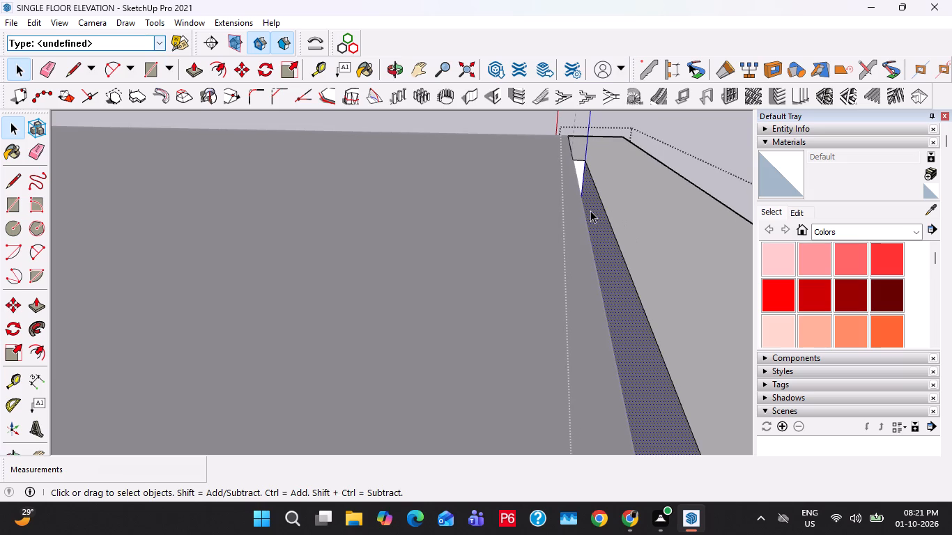
key("p")
left_click(591, 215)
left_click(574, 176)
scroll(568, 184, "down", 3)
middle_click_drag(621, 254, 541, 200)
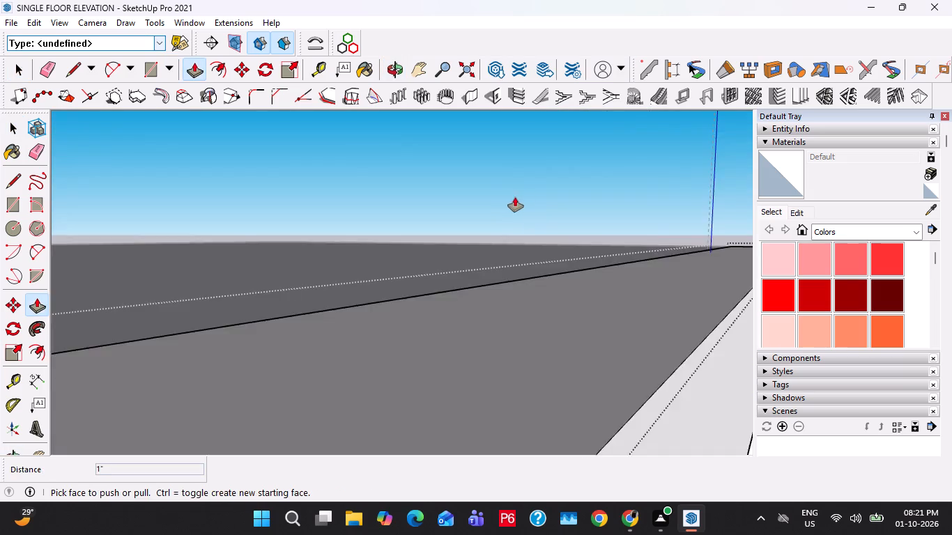
scroll(507, 201, "down", 11)
key("space")
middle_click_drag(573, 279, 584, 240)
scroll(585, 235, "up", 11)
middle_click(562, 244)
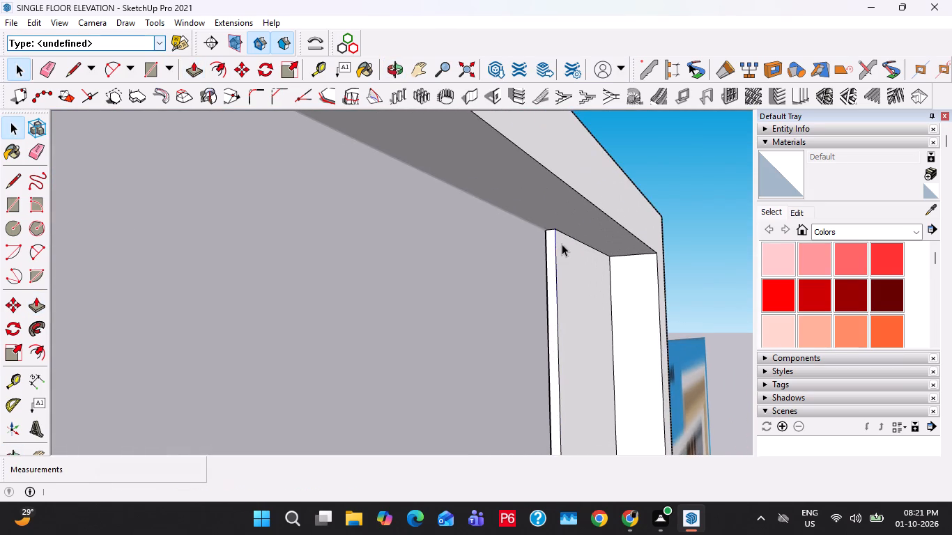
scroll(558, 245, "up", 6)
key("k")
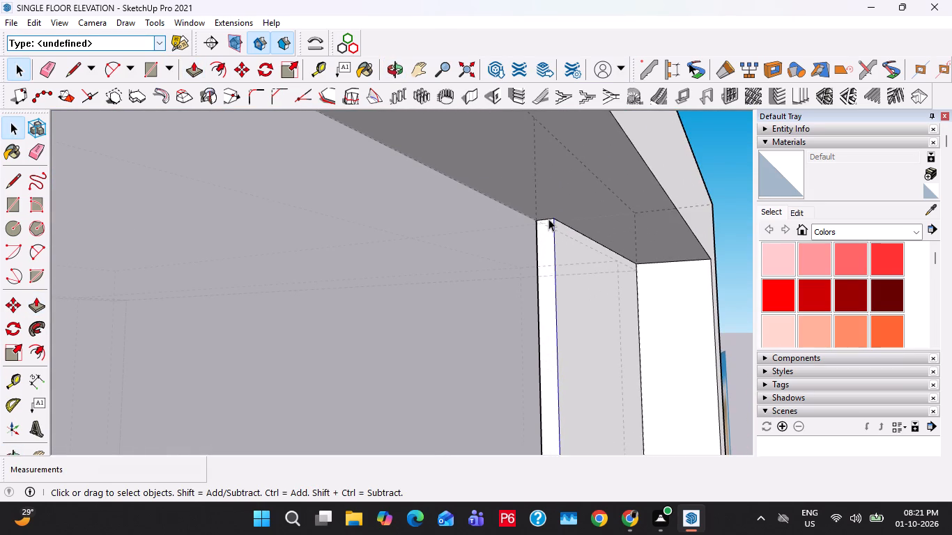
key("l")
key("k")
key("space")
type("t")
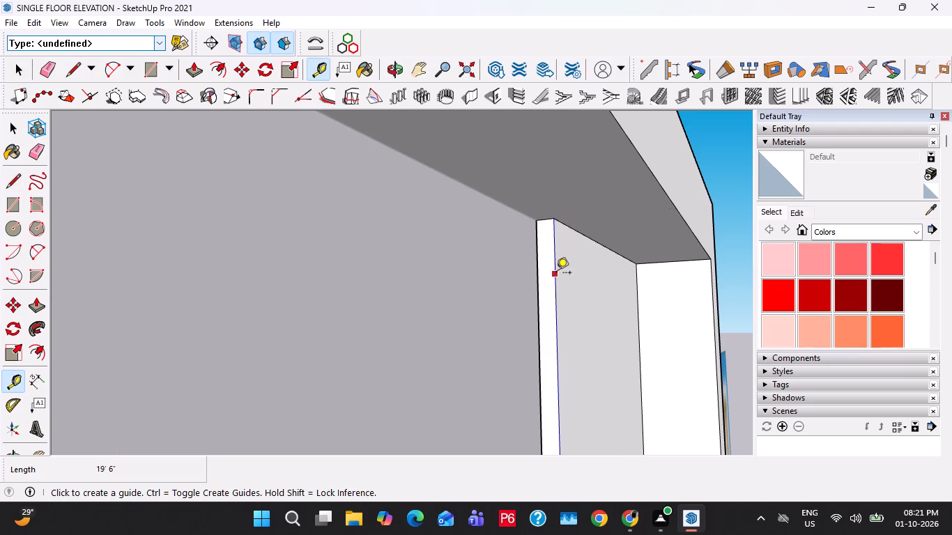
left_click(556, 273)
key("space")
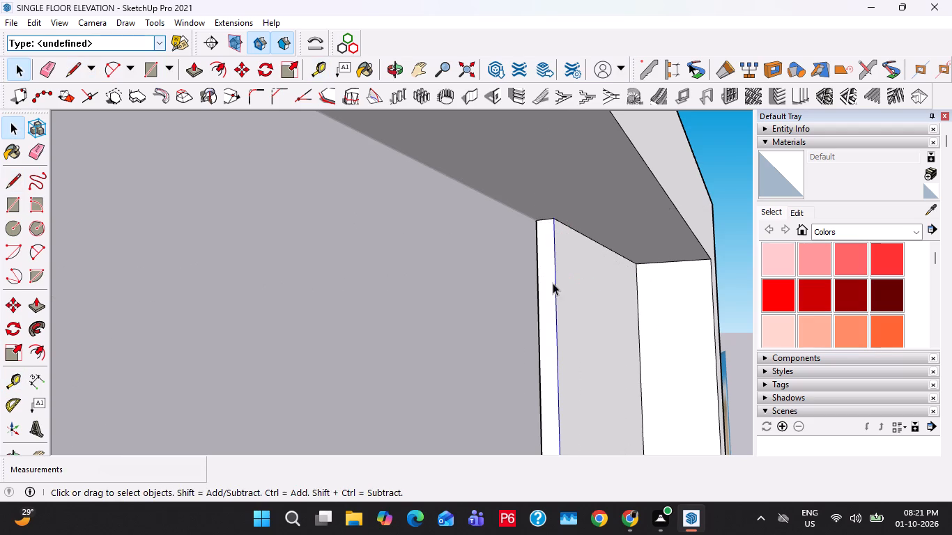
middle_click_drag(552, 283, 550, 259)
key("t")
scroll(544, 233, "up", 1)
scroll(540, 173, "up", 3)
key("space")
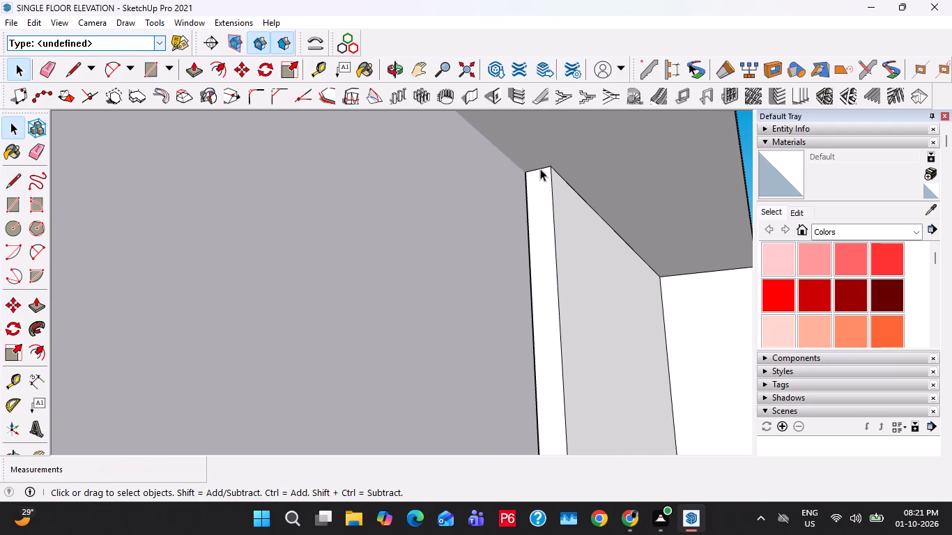
Copy the short top edge of the strip's narrow inner side face 2' downward.
left_click(540, 169)
key("m")
left_click(547, 169)
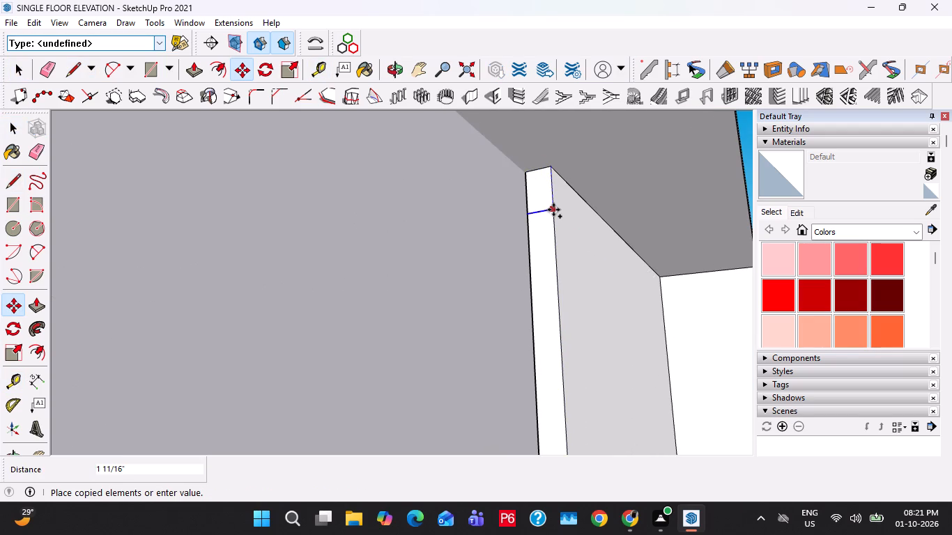
type("2'")
key("Return")
key("space")
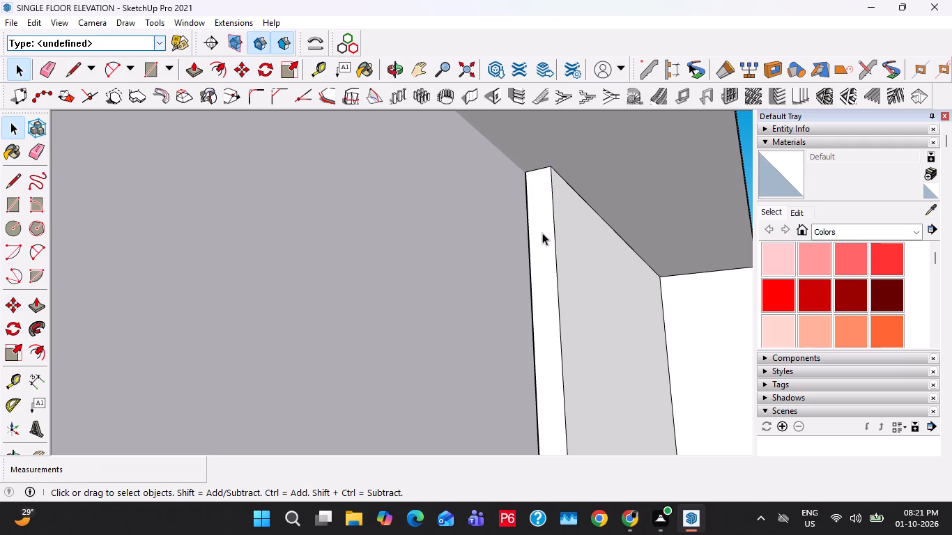
Copy the short top edge of the strip's narrow inner side face about 2' downward, splitting the face.
left_click(542, 233)
scroll(542, 233, "down", 15)
scroll(541, 245, "up", 4)
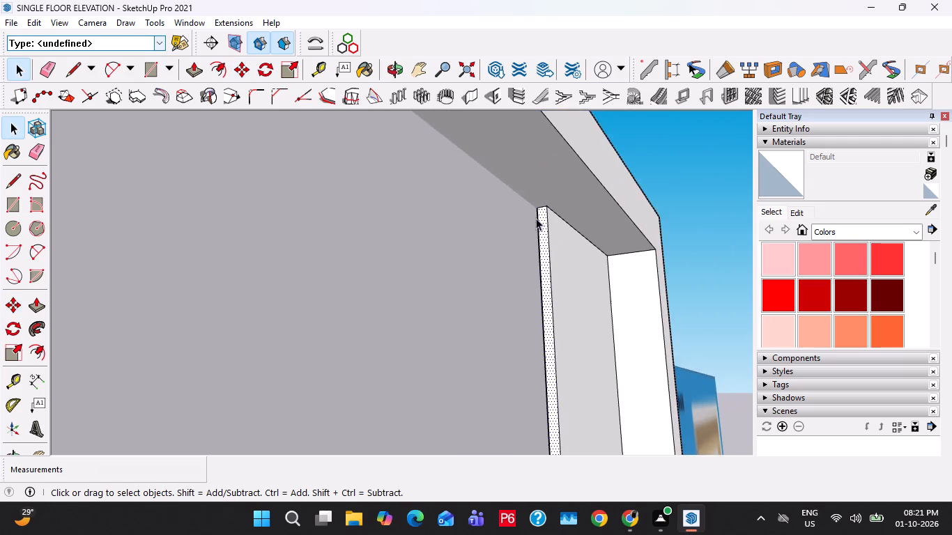
scroll(536, 218, "up", 3)
left_click(541, 206)
key("m")
left_click(549, 205)
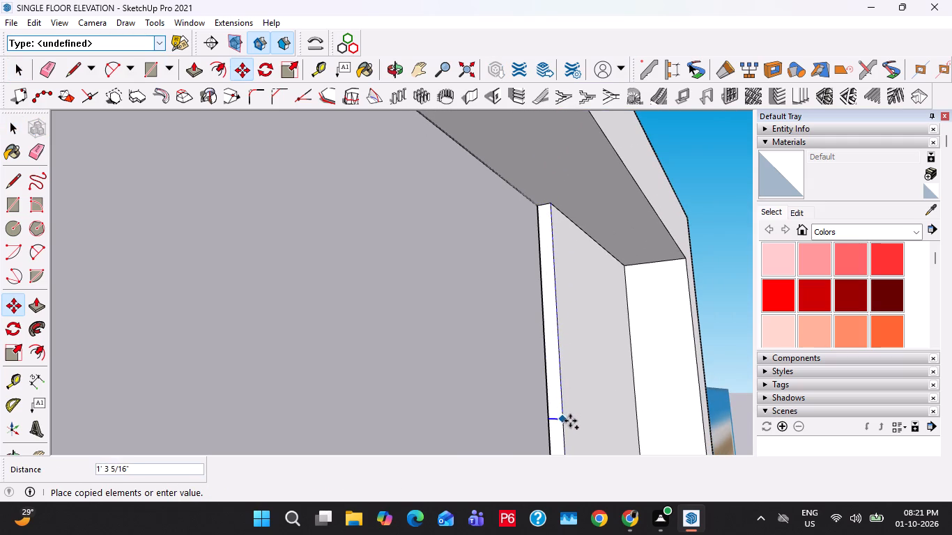
middle_click_drag(569, 447, 542, 307, "shift")
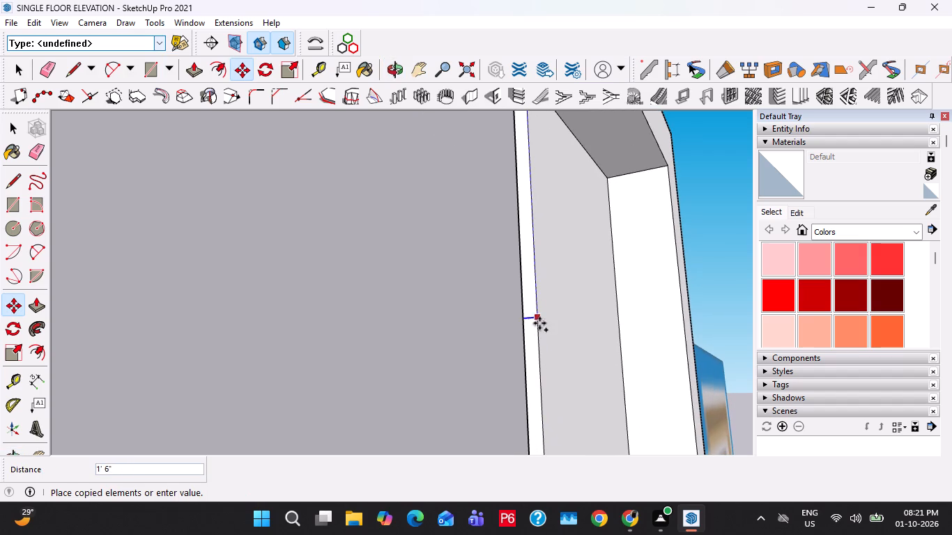
left_click(547, 403)
key("space")
Pull the upper section of the strip's inner side face across to the wall's left edge as a top band, and close the group.
left_click(535, 378)
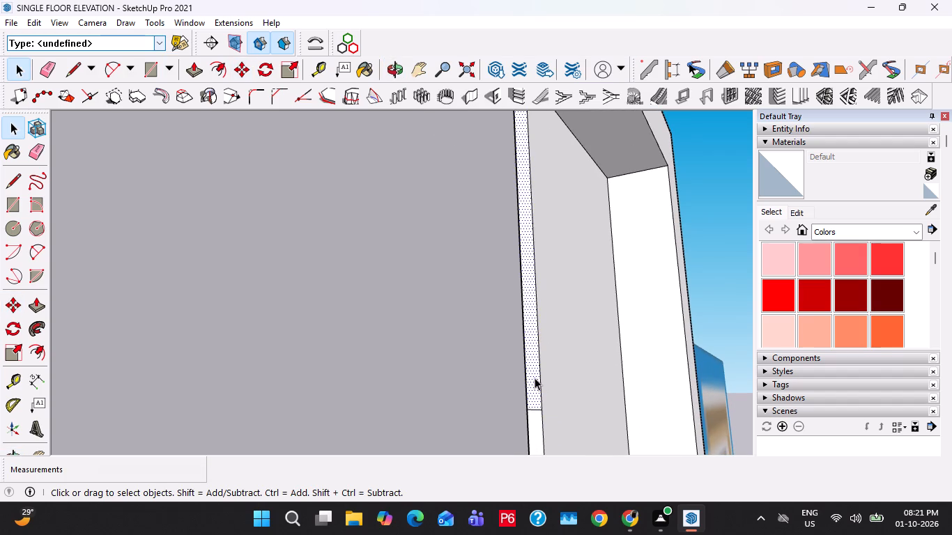
scroll(535, 378, "down", 2)
key("p")
left_click(535, 378)
scroll(460, 385, "down", 11)
middle_click_drag(445, 376, 289, 412)
scroll(300, 386, "down", 9)
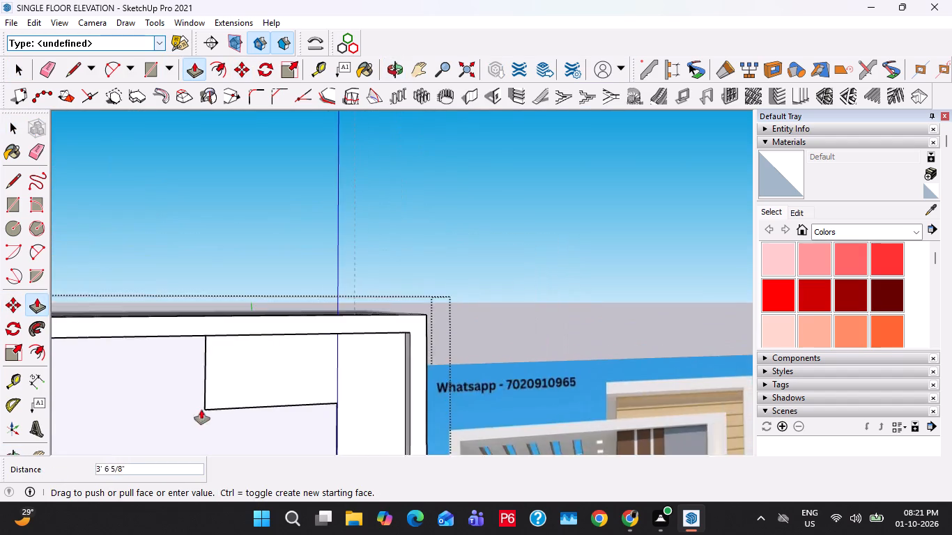
scroll(201, 410, "down", 2)
middle_click_drag(184, 410, 456, 348, "shift")
scroll(457, 348, "down", 5)
left_click(312, 370)
key("space")
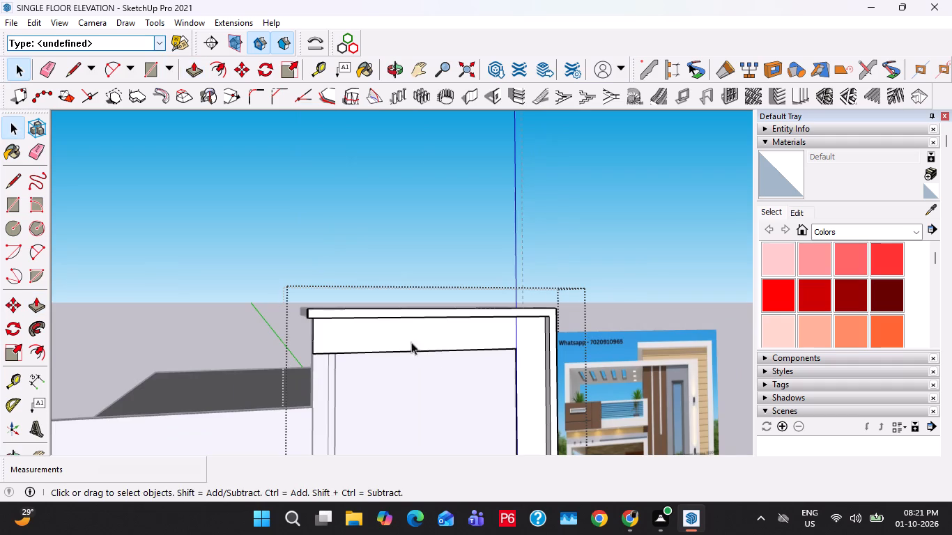
middle_click_drag(443, 353, 353, 311)
middle_click_drag(362, 308, 395, 264, "shift")
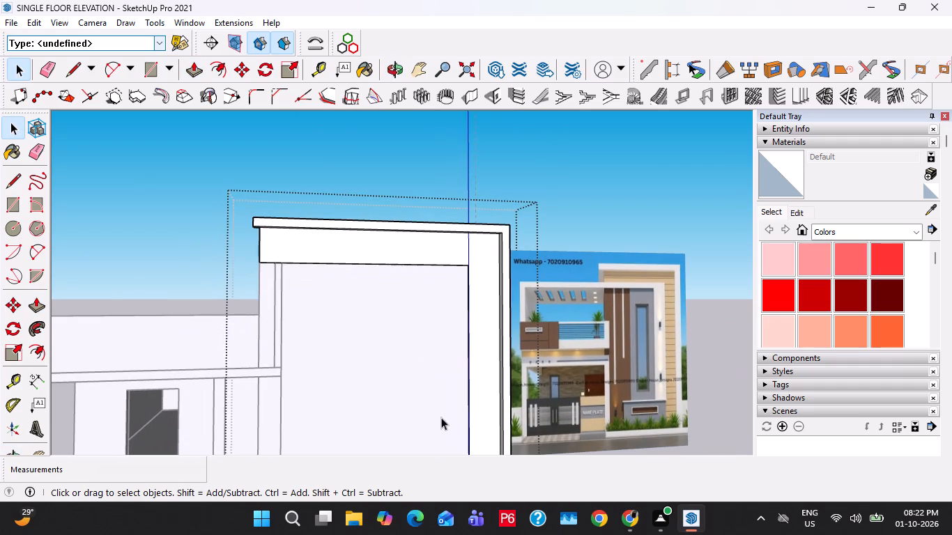
key("Escape")
key("Escape")
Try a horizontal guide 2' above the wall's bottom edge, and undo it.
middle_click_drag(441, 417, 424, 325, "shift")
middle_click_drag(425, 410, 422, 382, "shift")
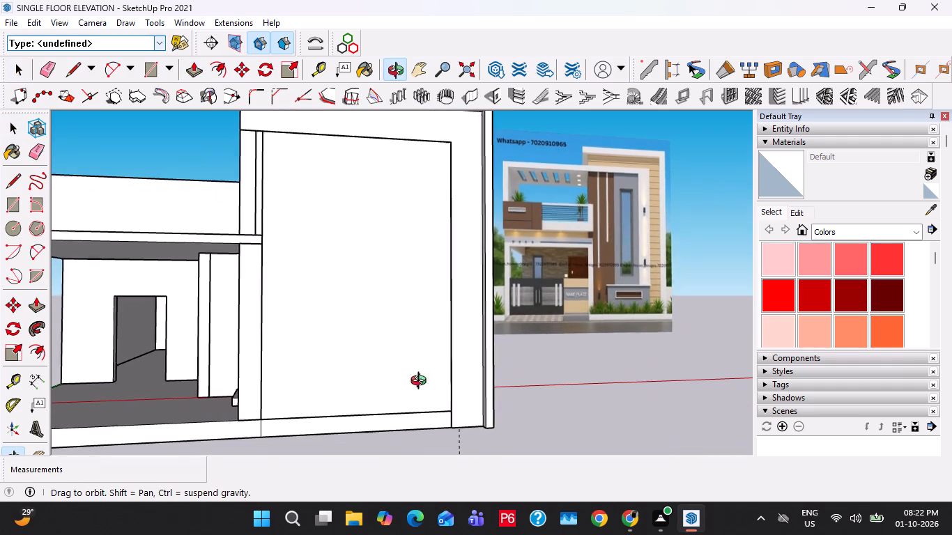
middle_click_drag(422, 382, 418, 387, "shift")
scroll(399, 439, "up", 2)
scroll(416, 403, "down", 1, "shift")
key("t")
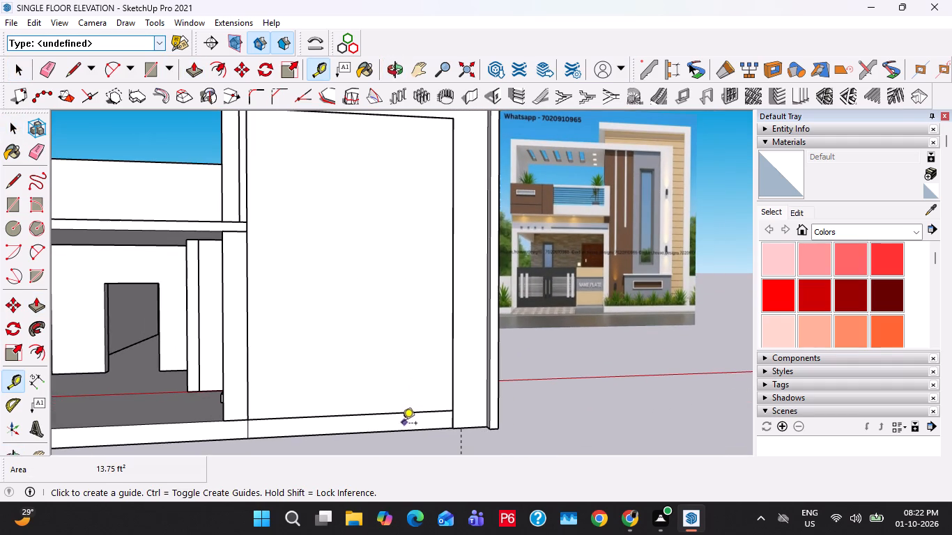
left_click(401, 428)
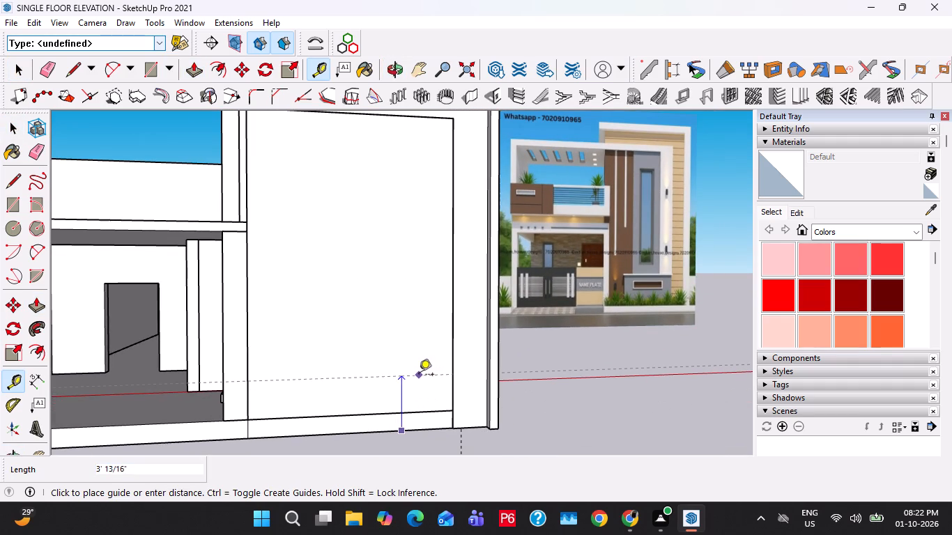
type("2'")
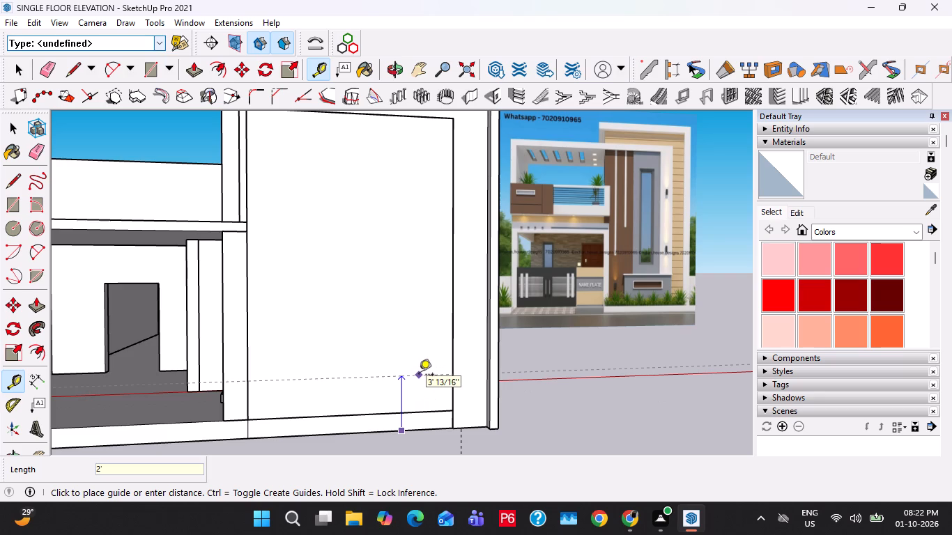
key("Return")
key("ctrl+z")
Place a horizontal guide 3' above the wall's bottom edge.
left_click(417, 429)
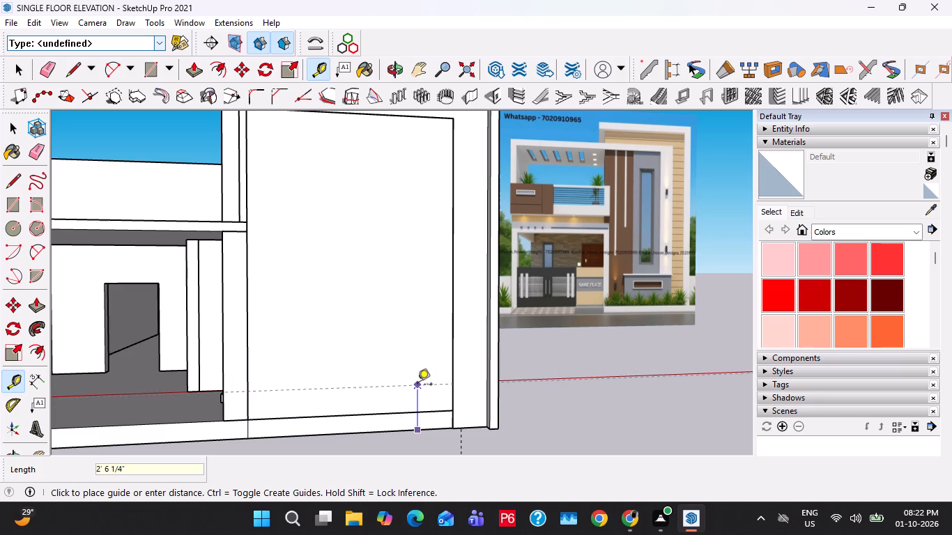
type("3'")
key("Return")
key("space")
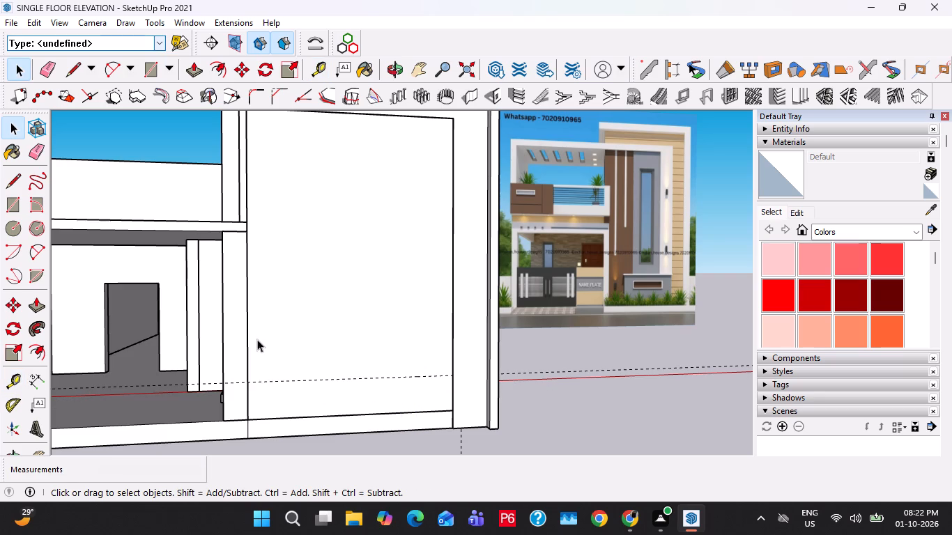
Place a vertical guide 4' in from the left edge of the right wall.
middle_click_drag(277, 309, 431, 332)
middle_click_drag(435, 339, 374, 343)
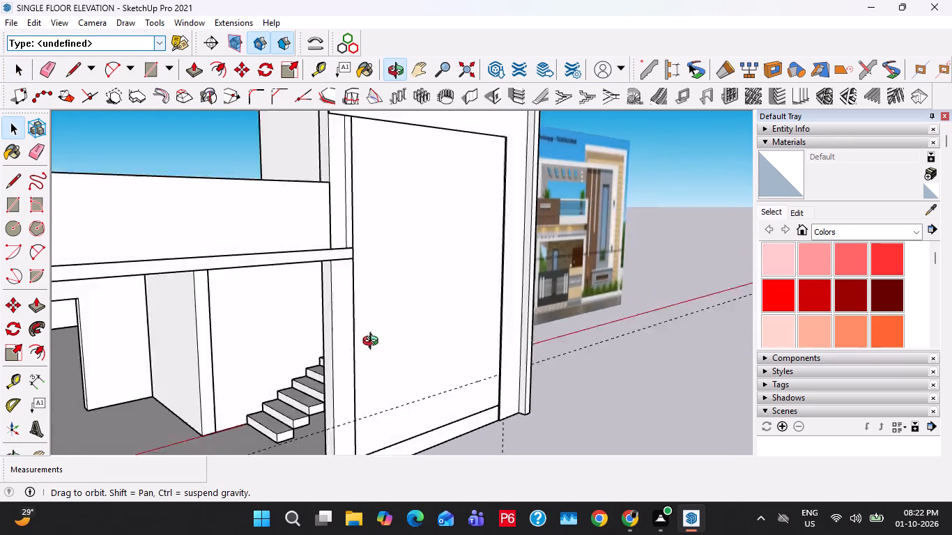
middle_click_drag(374, 343, 302, 332)
key("t")
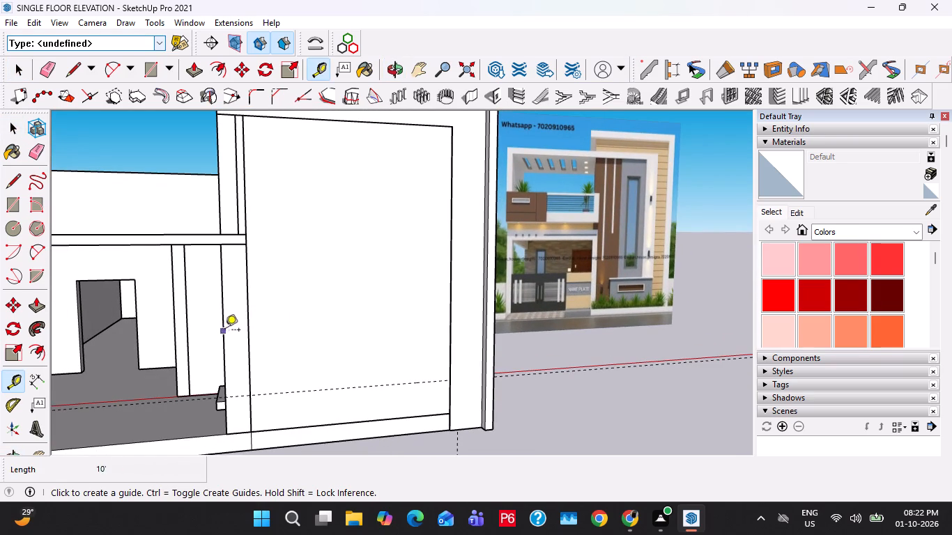
left_click(220, 335)
type("4'")
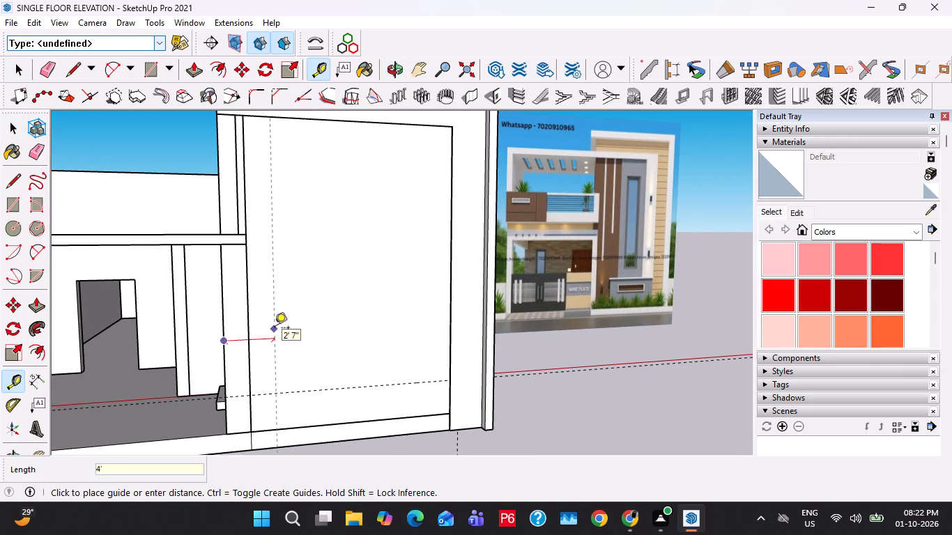
key("Return")
middle_click_drag(325, 259, 328, 298)
key("space")
key("space")
Draw a 17' 6" by 2' 9" rectangle from the vertical guide's top, under the band, to the wall panel's lower left corner.
middle_click_drag(309, 277, 309, 254)
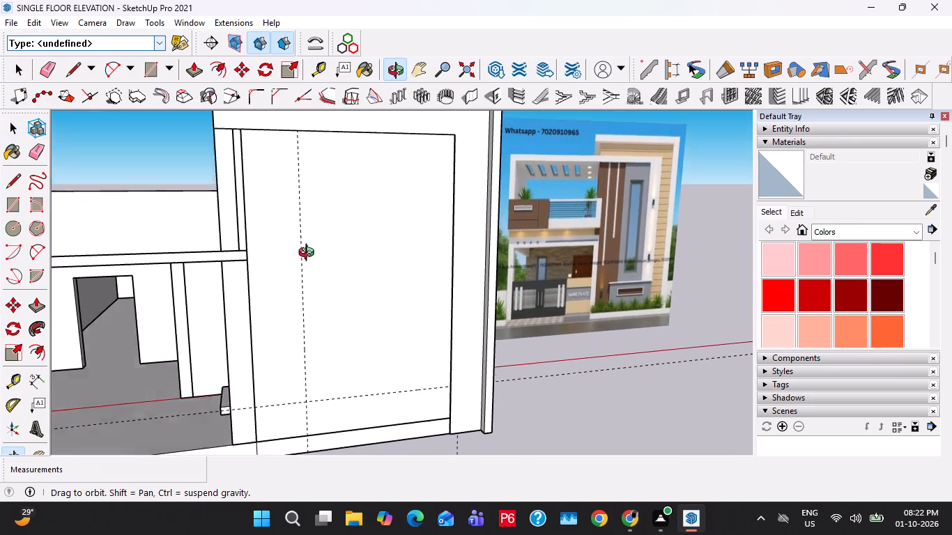
middle_click_drag(309, 254, 358, 254)
scroll(306, 120, "up", 5)
middle_click_drag(329, 188, 348, 157)
scroll(348, 157, "up", 15)
key("r")
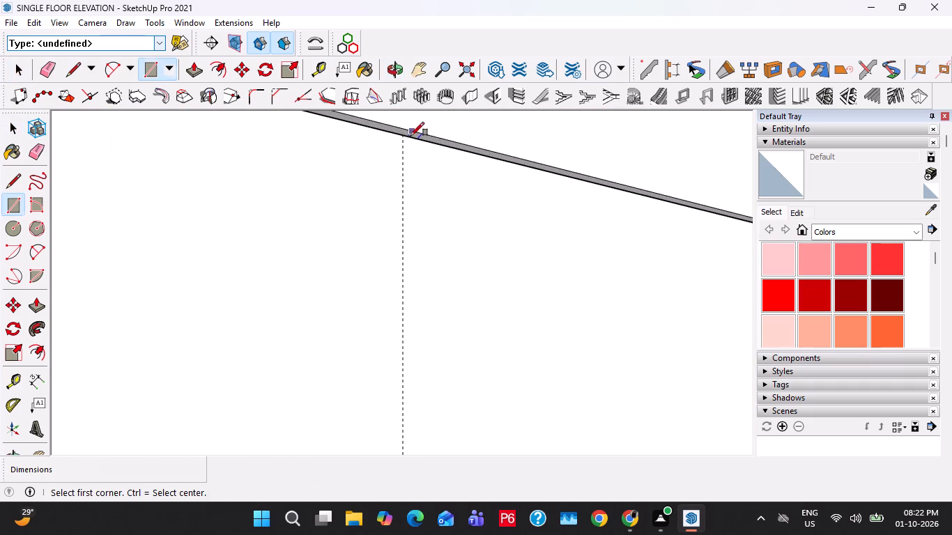
left_click(403, 136)
scroll(321, 241, "down", 20)
scroll(321, 241, "down", 4)
middle_click_drag(309, 357, 316, 279, "shift")
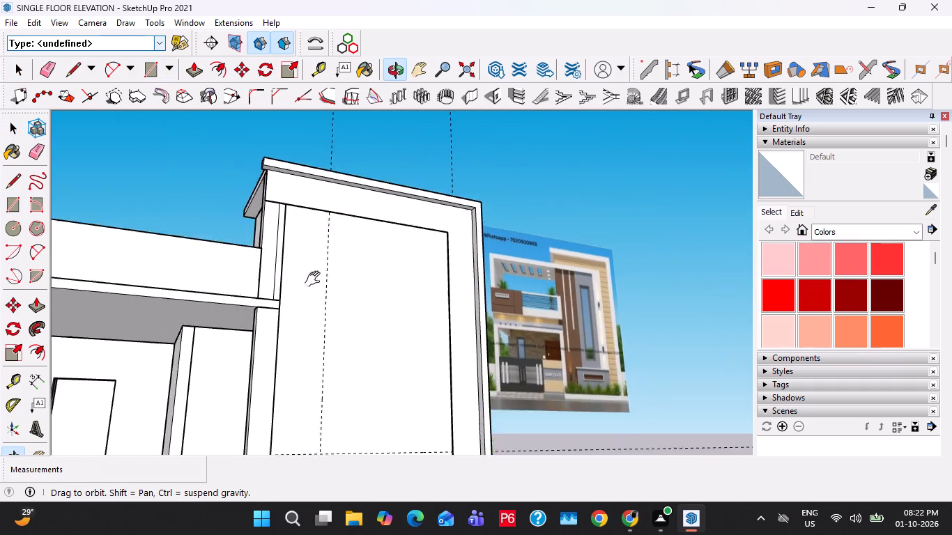
middle_click_drag(316, 279, 346, 164, "shift")
scroll(318, 324, "up", 3)
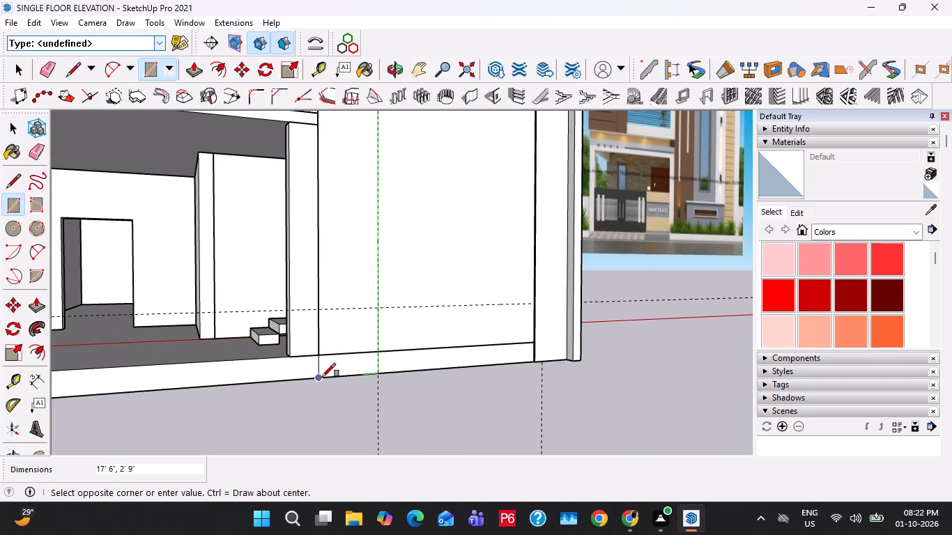
left_click(322, 377)
key("space")
Pull the tall rectangle out 1", flush with the frame strip on the opposite side.
left_click(360, 290)
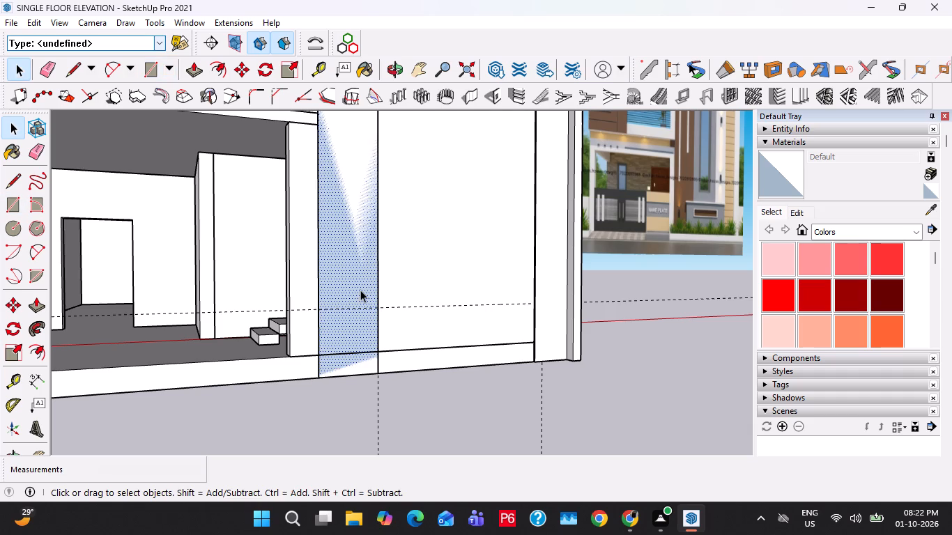
key("p")
left_click(360, 290)
middle_click_drag(358, 319, 283, 337)
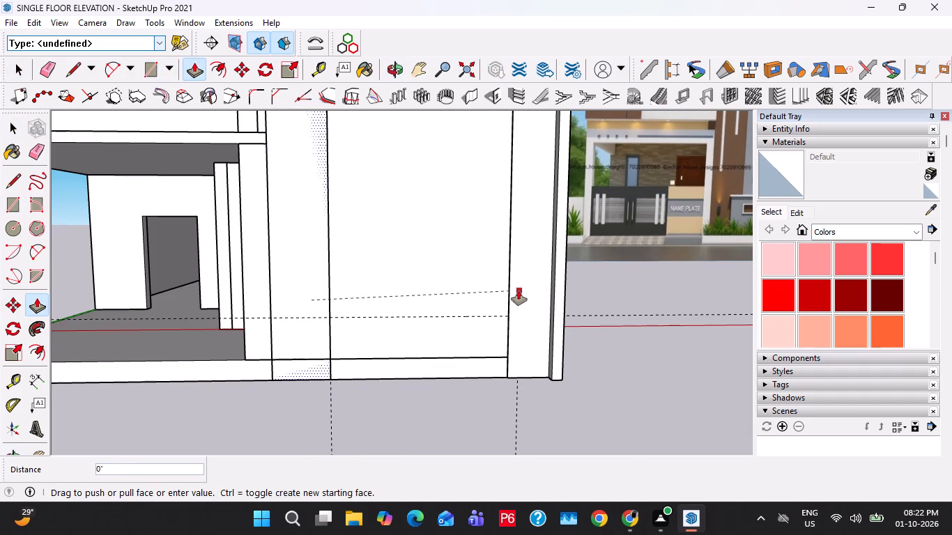
left_click(519, 290)
left_click(300, 331)
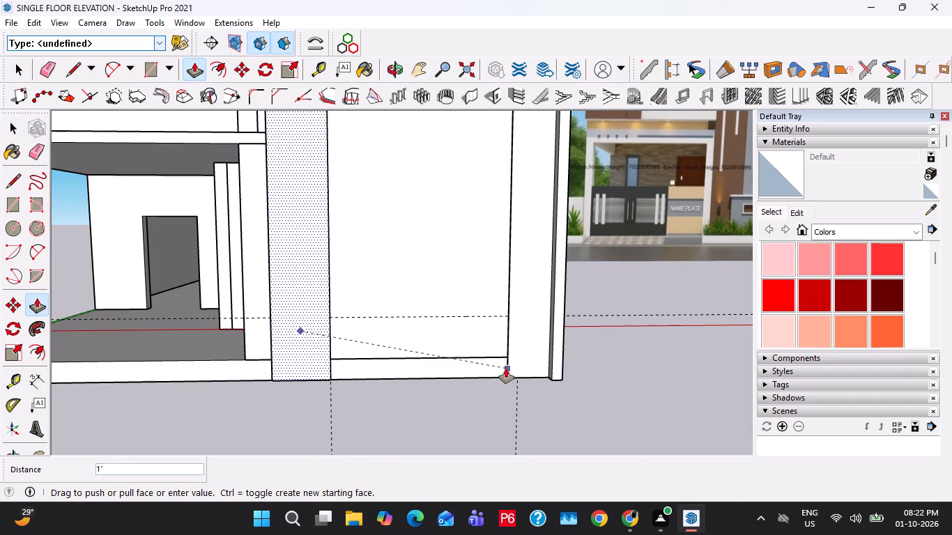
left_click(506, 369)
Make the extruded tall vertical panel a group.
key("space")
triple_click(318, 327)
right_click(318, 325)
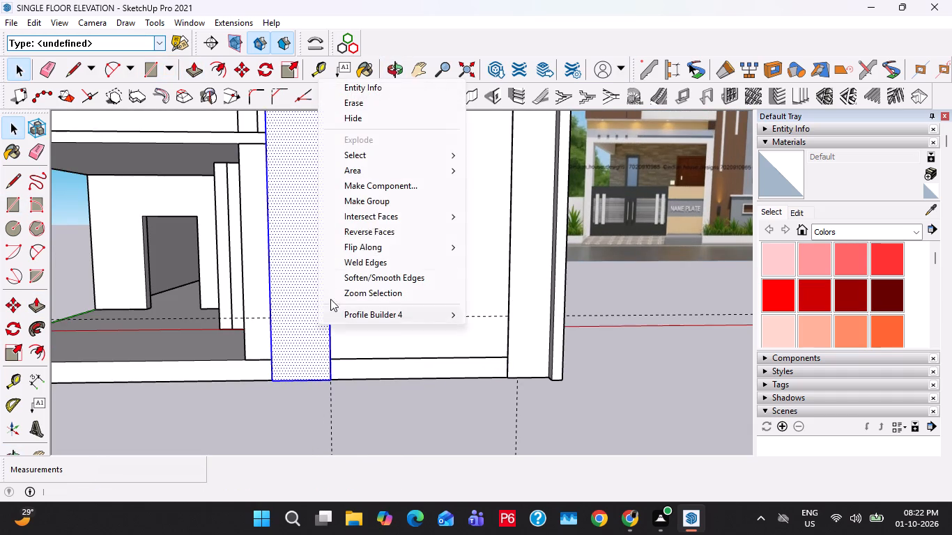
left_click(387, 201)
Draw an 8' 6" by 3' rectangle below the horizontal guide, between the tall panel and the opposite frame strip.
middle_click_drag(495, 301, 376, 332, "shift")
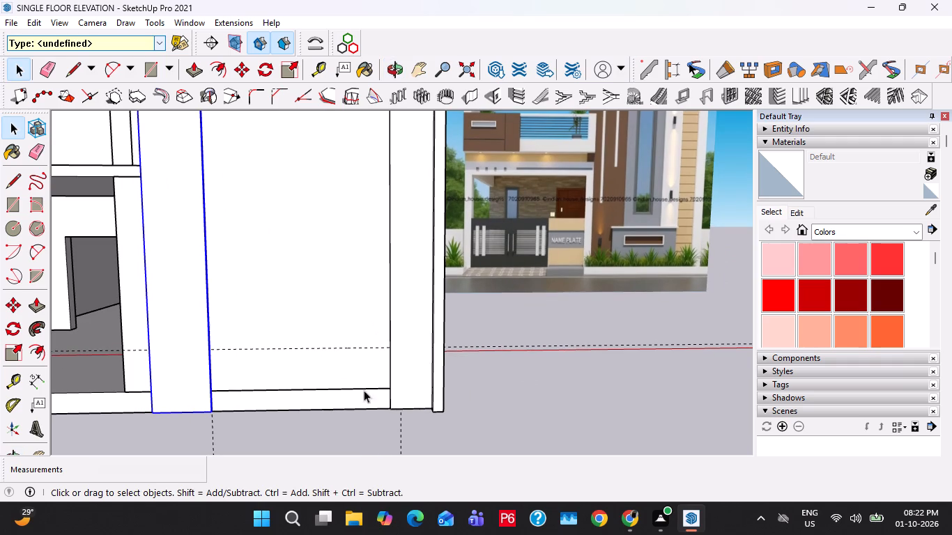
key("t")
scroll(344, 411, "up", 2)
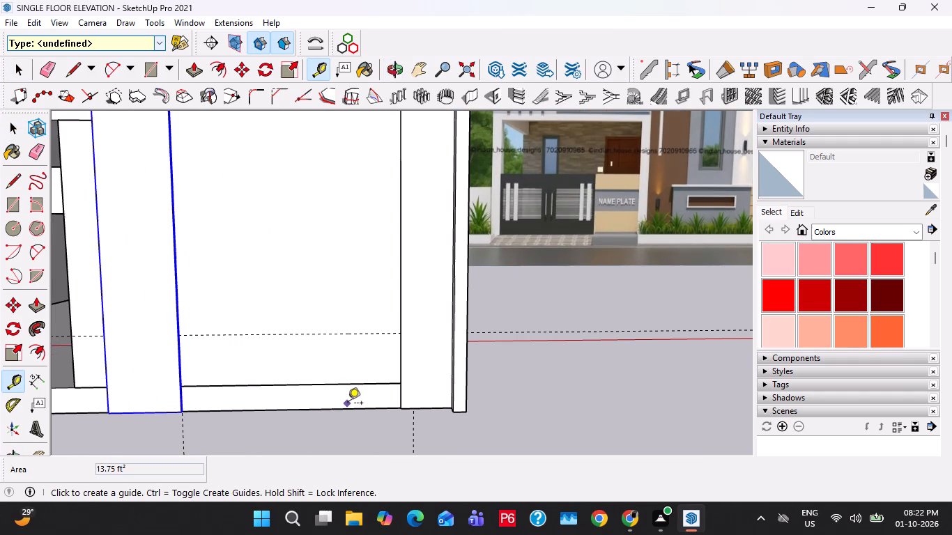
scroll(213, 343, "up", 3)
key("space")
middle_click_drag(220, 348, 172, 323)
key("e")
scroll(146, 318, "up", 5)
key("space")
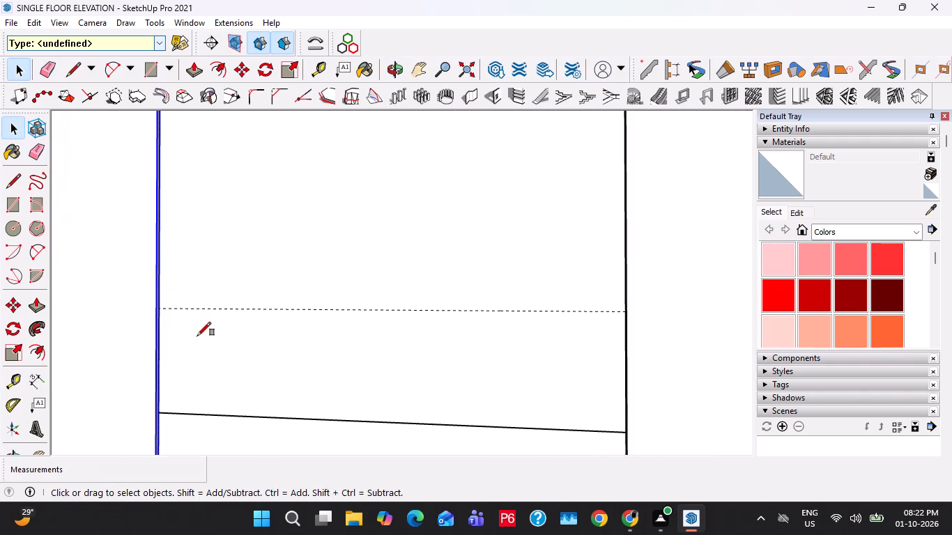
key("r")
scroll(171, 324, "up", 2)
left_click(159, 309)
scroll(417, 398, "down", 4)
middle_click_drag(483, 407, 497, 390, "shift")
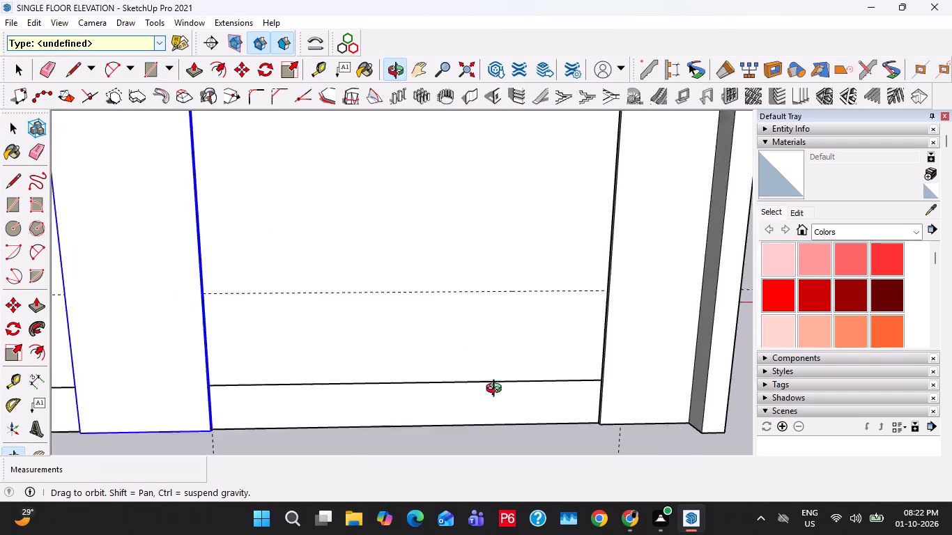
middle_click_drag(497, 390, 519, 408, "shift")
scroll(592, 408, "up", 3)
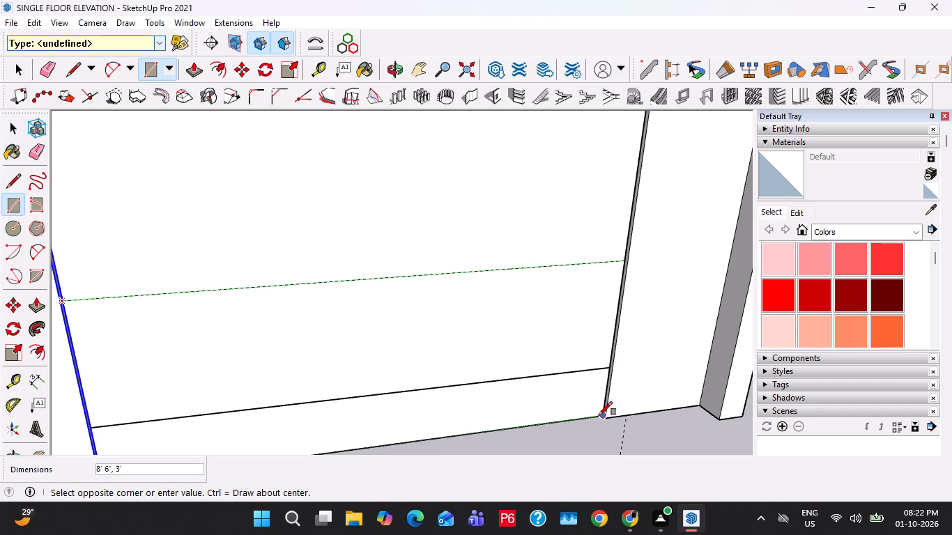
left_click(599, 415)
Pull the low rectangle at the wall's base out 2".
key("space")
scroll(405, 332, "down", 9)
key("space")
scroll(403, 333, "down", 3)
key("p")
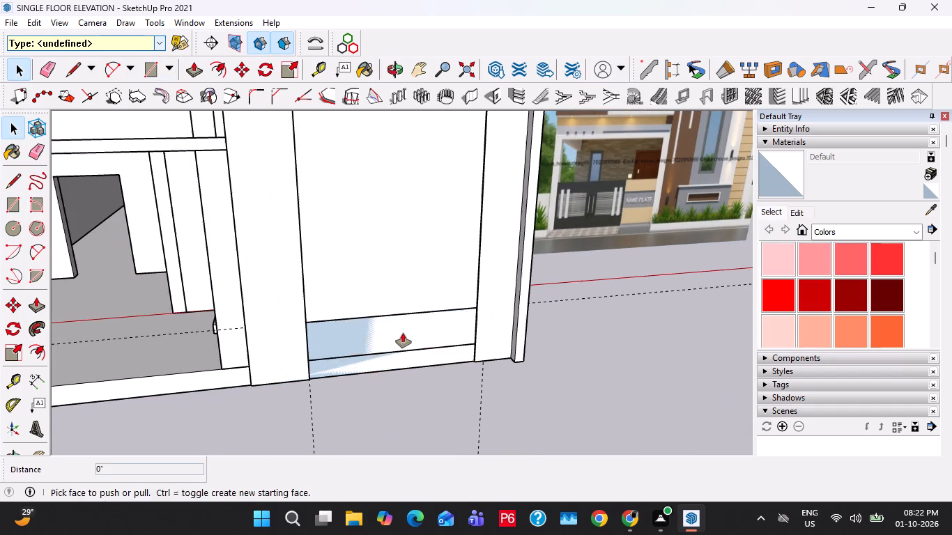
left_click(403, 333)
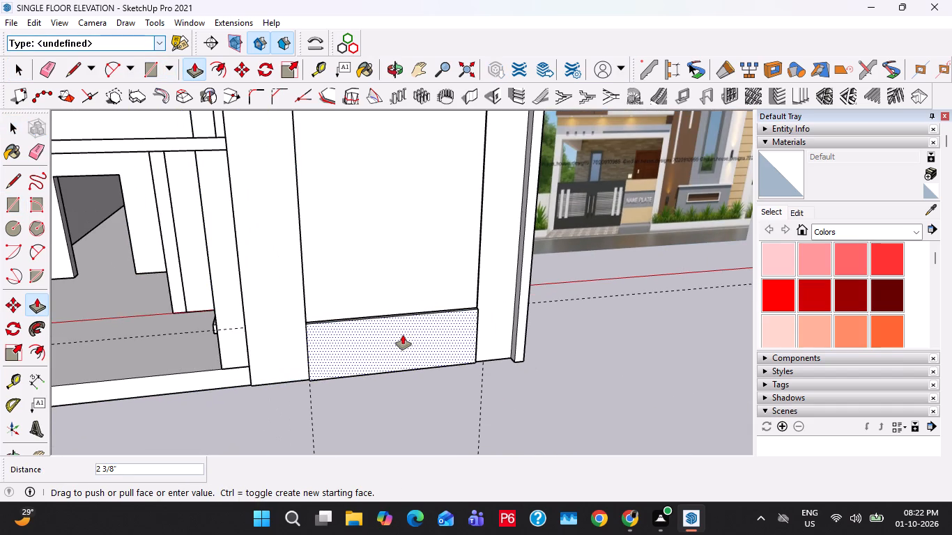
type("2\"")
key("Return")
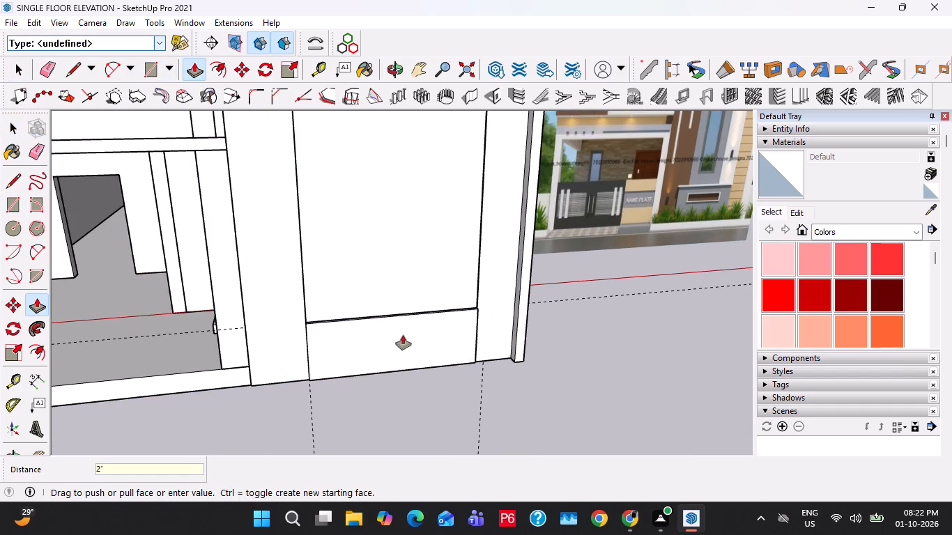
key("space")
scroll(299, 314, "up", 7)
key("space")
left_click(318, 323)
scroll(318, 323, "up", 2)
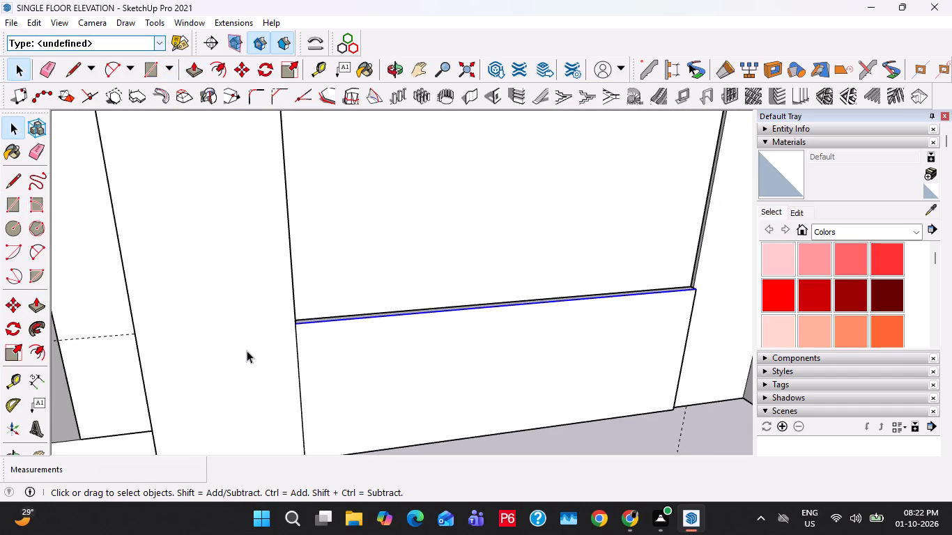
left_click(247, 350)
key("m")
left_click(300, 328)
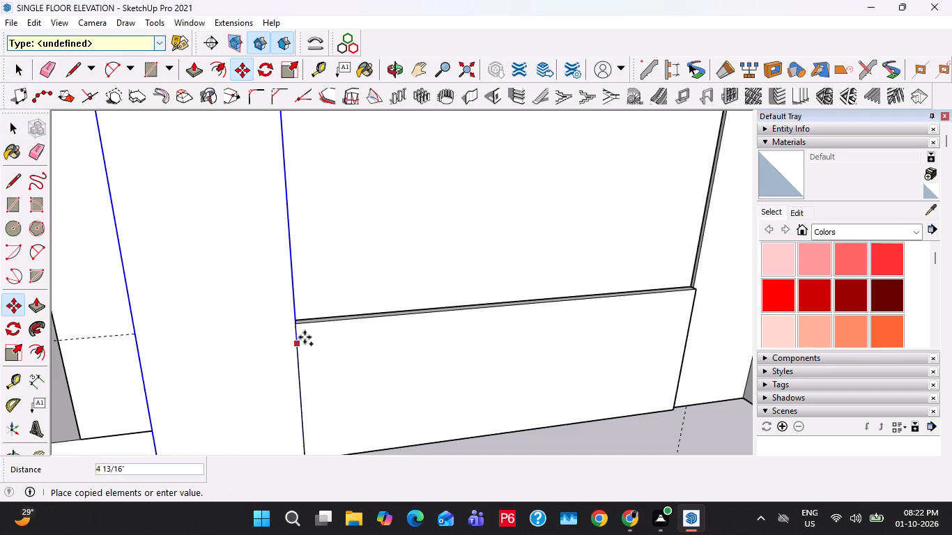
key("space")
Copy the base panel's upper front edge 3" downward to mark off a cap strip.
left_click(314, 323)
key("m")
left_click(300, 326)
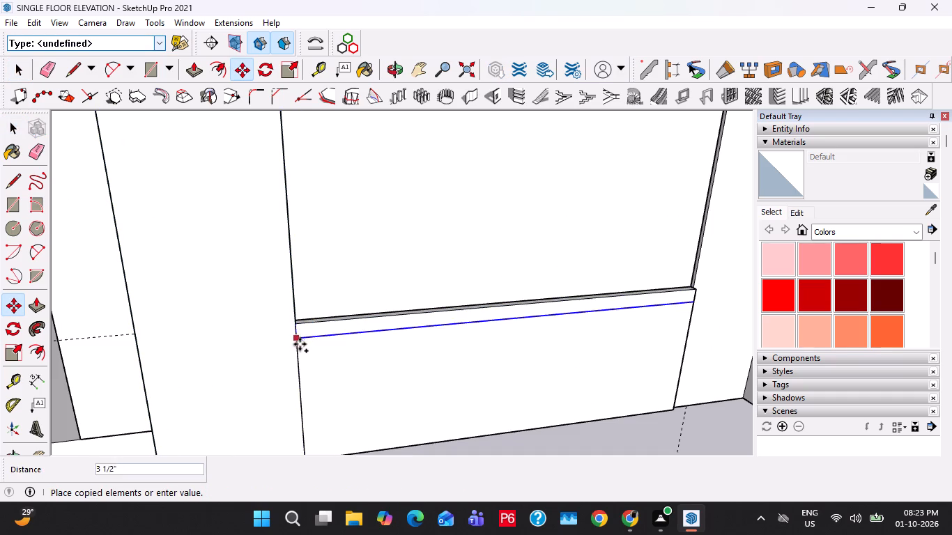
type("3\"")
key("Return")
key("space")
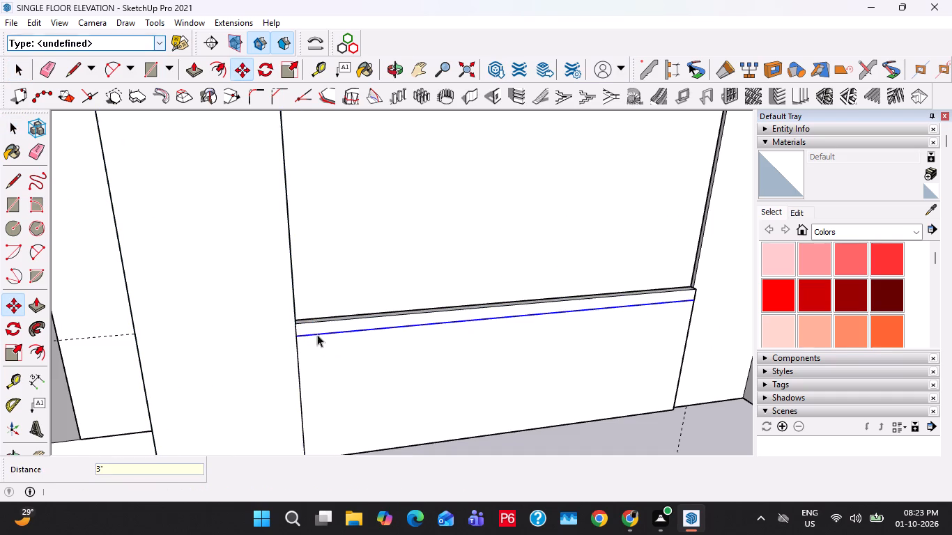
Pull the narrow strip along the top of the base panel out 2".
left_click(332, 326)
key("p")
left_click(332, 326)
type("2\"")
key("Return")
key("space")
Make the base panel and its projecting cap strip a group.
triple_click(358, 362)
right_click(358, 362)
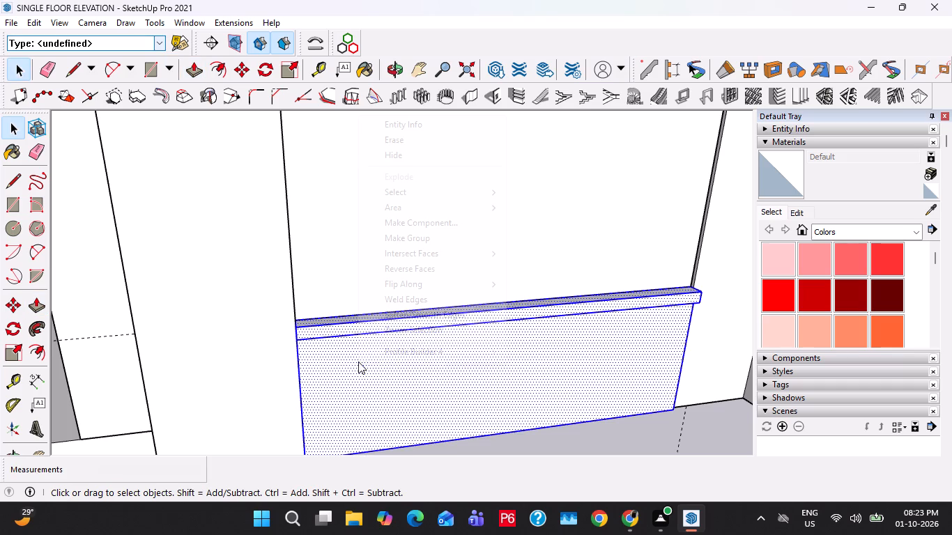
left_click(427, 238)
Inside the base panel group, place a vertical guide 1' in from the edge beside the tall panel.
scroll(376, 289, "down", 4)
middle_click_drag(491, 339, 341, 326)
scroll(332, 318, "down", 8)
scroll(332, 320, "up", 3)
double_click(330, 325)
scroll(328, 327, "up", 3)
middle_click_drag(328, 327, 328, 318)
scroll(344, 318, "down", 3)
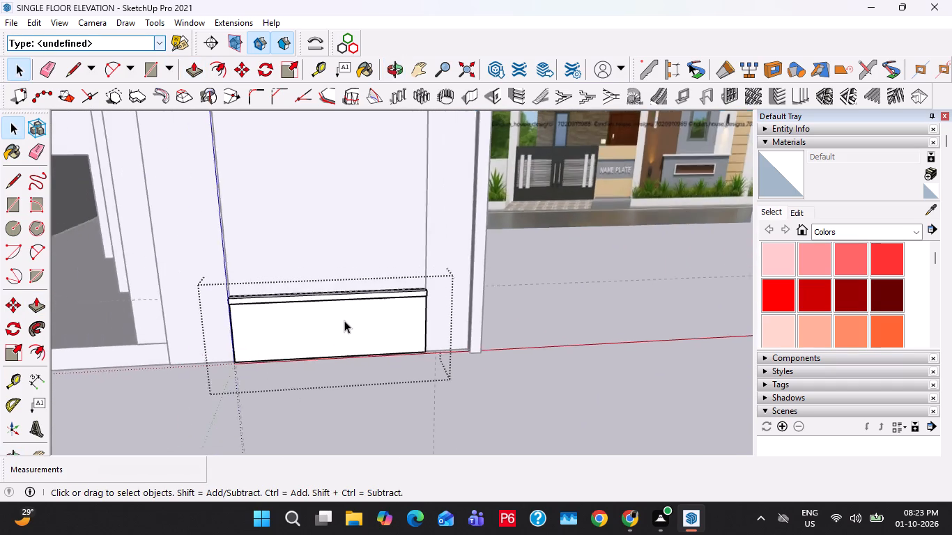
scroll(344, 320, "down", 2)
middle_click_drag(339, 329, 338, 316, "shift")
scroll(281, 346, "up", 2)
key("t")
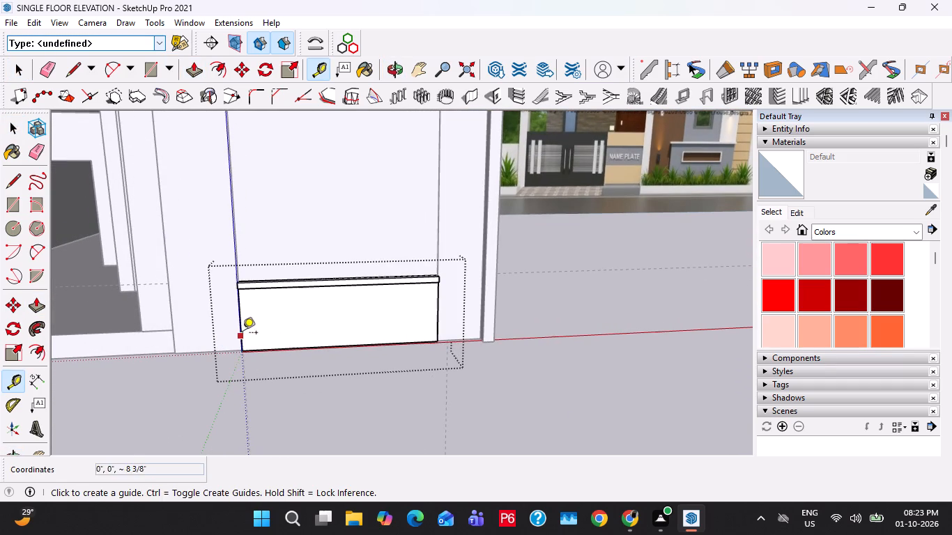
left_click(243, 333)
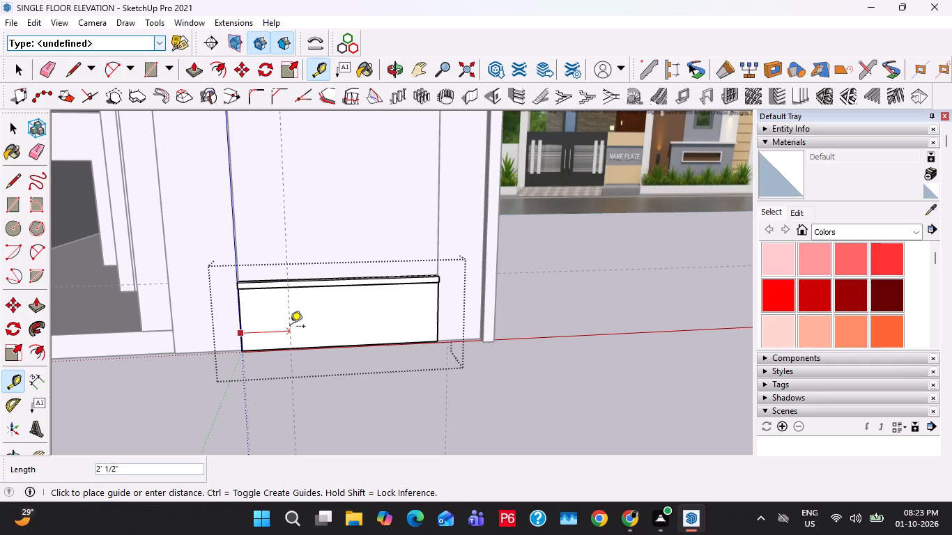
type("1'")
key("Return")
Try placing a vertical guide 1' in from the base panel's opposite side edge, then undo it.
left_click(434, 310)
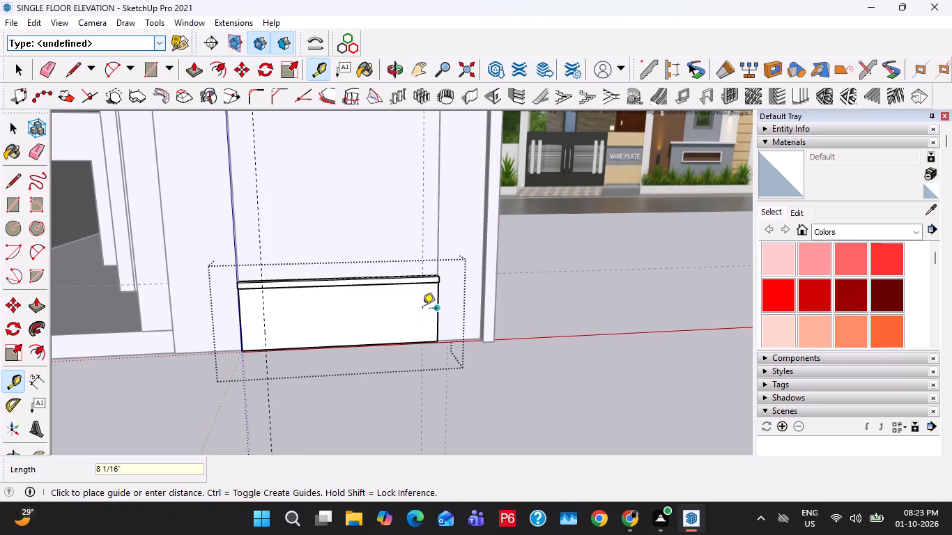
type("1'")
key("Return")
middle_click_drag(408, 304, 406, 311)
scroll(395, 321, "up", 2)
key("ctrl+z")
Place a vertical guide 1' in from the base panel's side edge farthest from the tall panel.
left_click(447, 303)
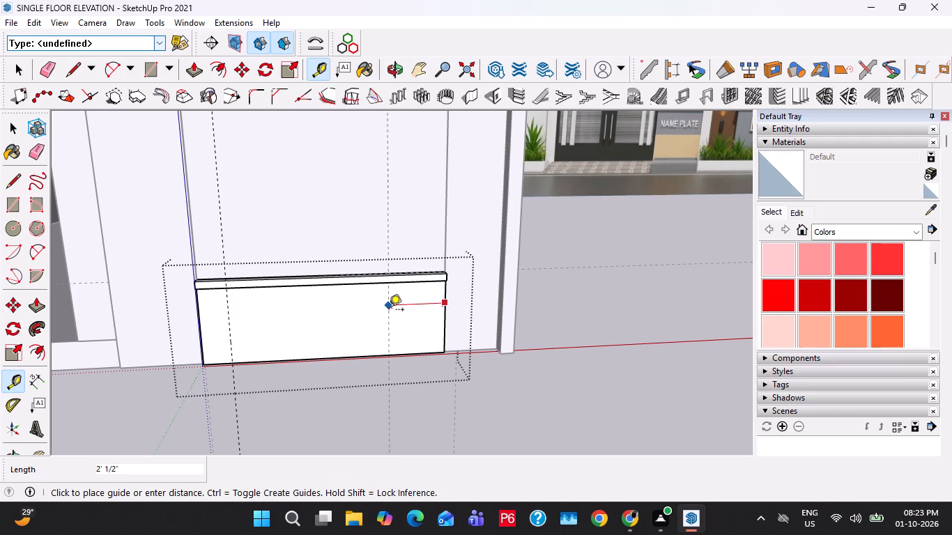
type("1'")
key("Return")
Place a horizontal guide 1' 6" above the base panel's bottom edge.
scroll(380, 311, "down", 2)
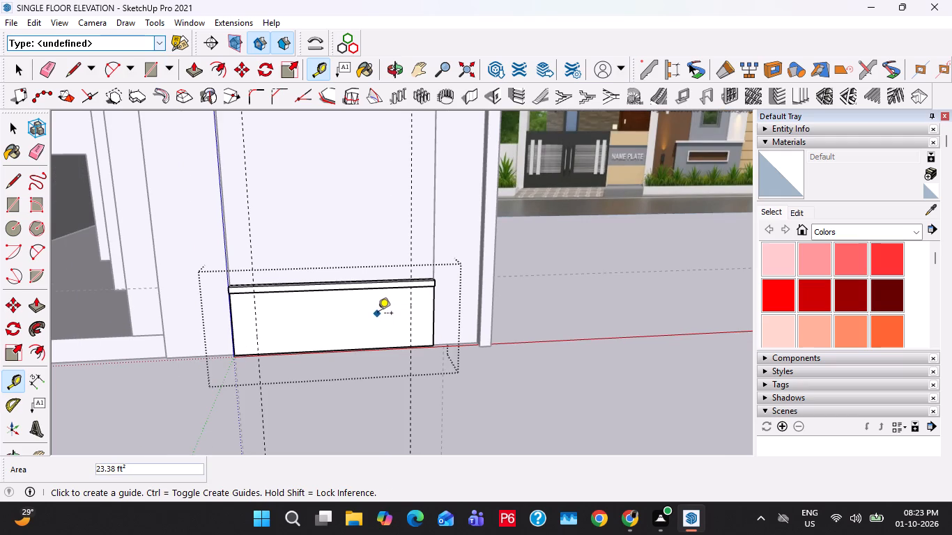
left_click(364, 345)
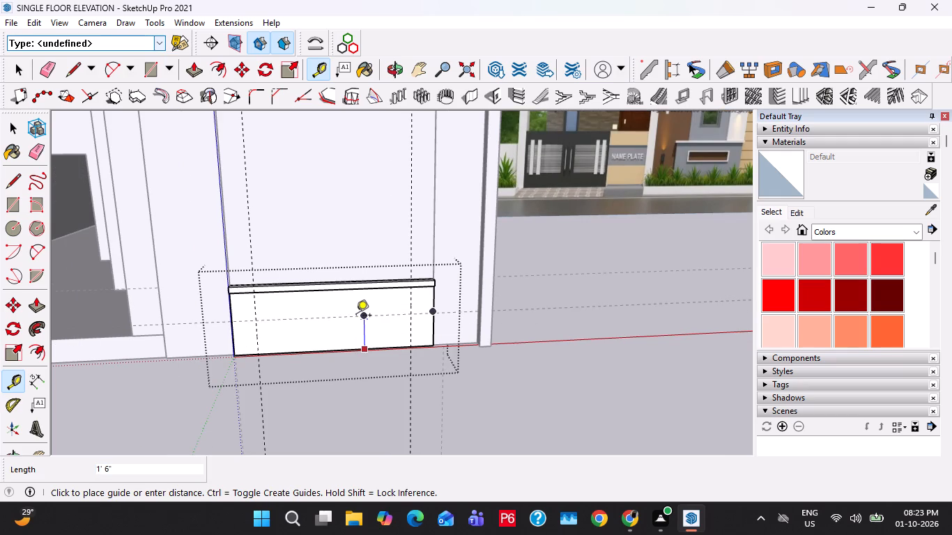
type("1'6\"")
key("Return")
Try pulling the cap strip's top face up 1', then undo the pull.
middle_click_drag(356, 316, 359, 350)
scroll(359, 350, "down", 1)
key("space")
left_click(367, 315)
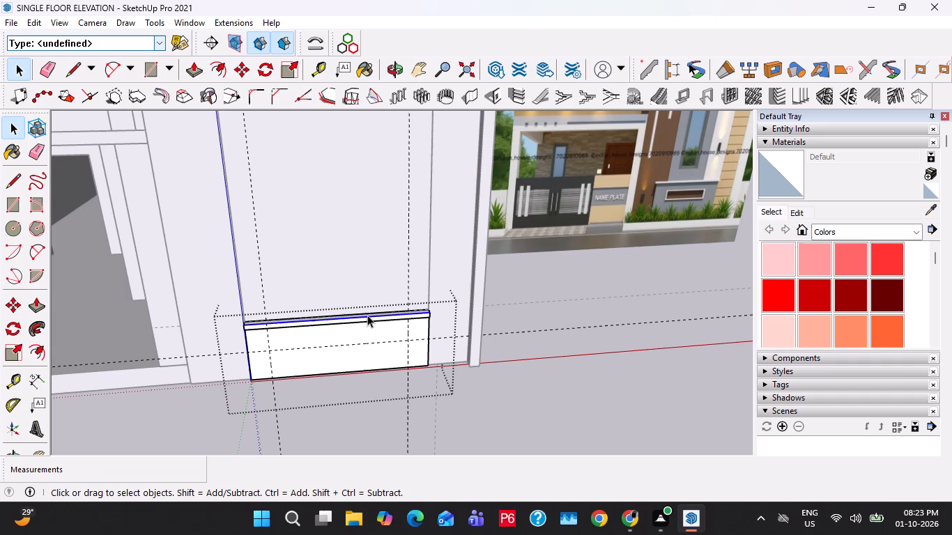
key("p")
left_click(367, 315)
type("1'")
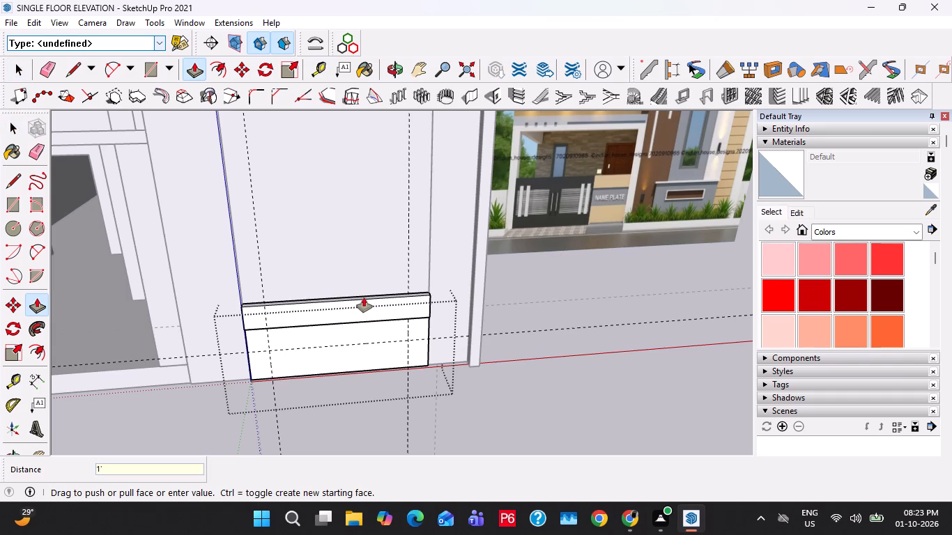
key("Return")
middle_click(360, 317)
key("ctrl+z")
Pull the cap strip's top face up 1' 6" to make the base panel taller.
left_click(360, 312)
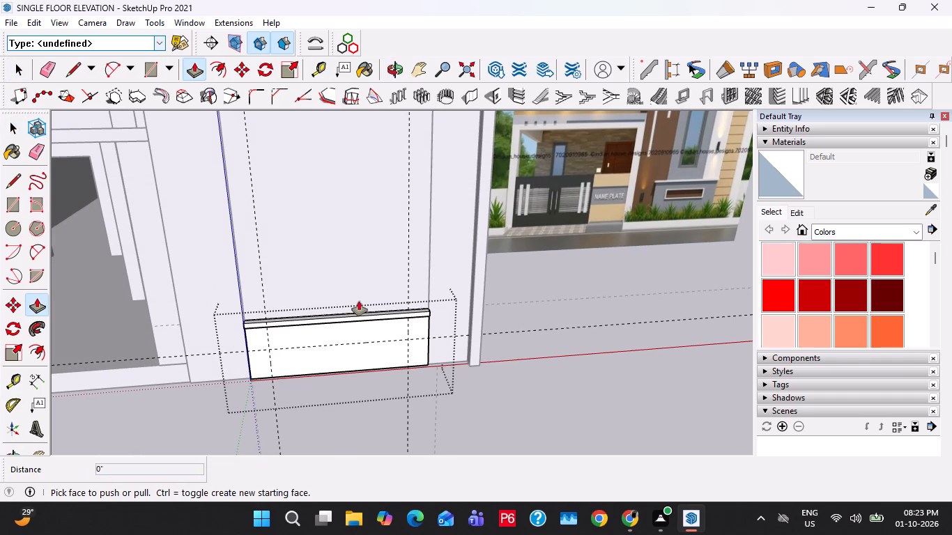
left_click(355, 312)
middle_click_drag(358, 329, 369, 365)
scroll(369, 345, "up", 2)
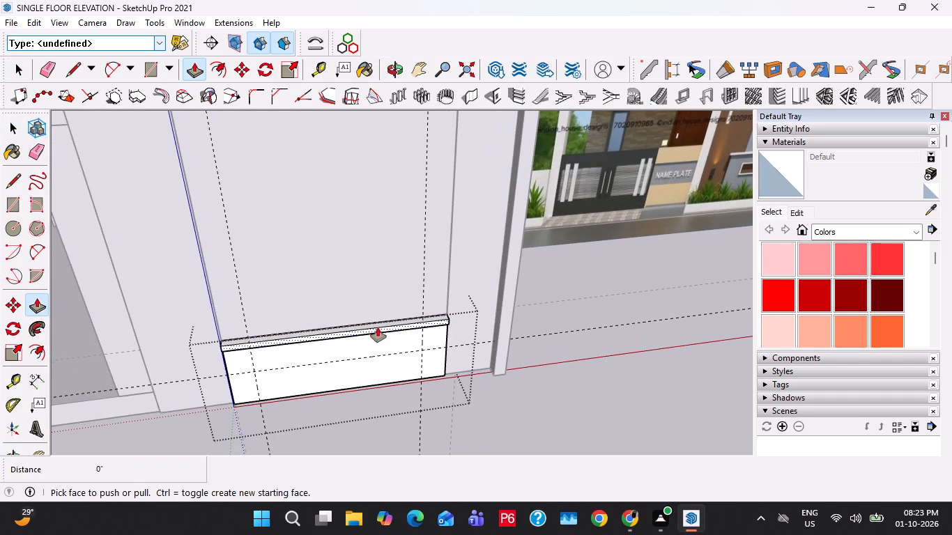
left_click(378, 326)
key("1")
type("'6\"")
key("Return")
Repeat the 1' 6" push on the cap strip's underside to bring the strip back to a thin cap.
middle_click_drag(388, 315, 371, 107)
scroll(403, 207, "up", 7)
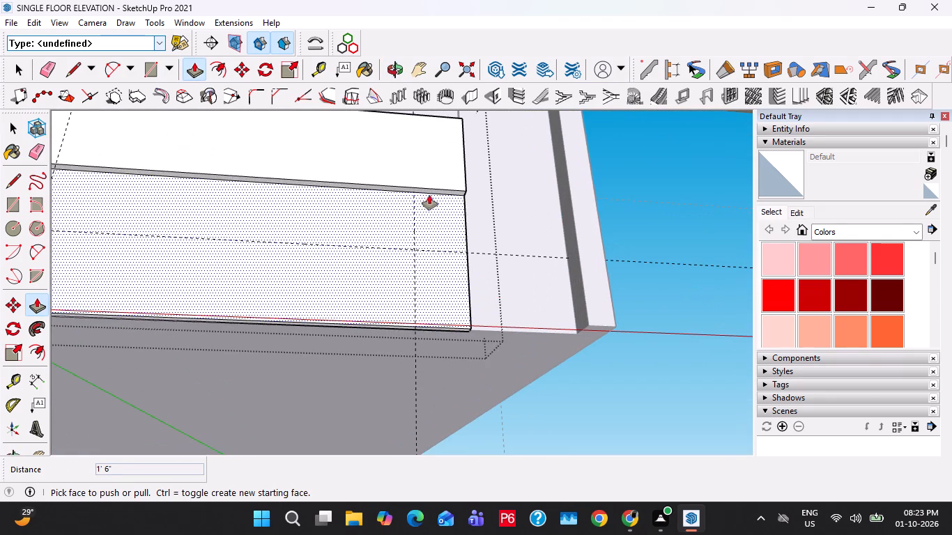
double_click(431, 192)
scroll(419, 204, "down", 4)
middle_click_drag(406, 219, 402, 297)
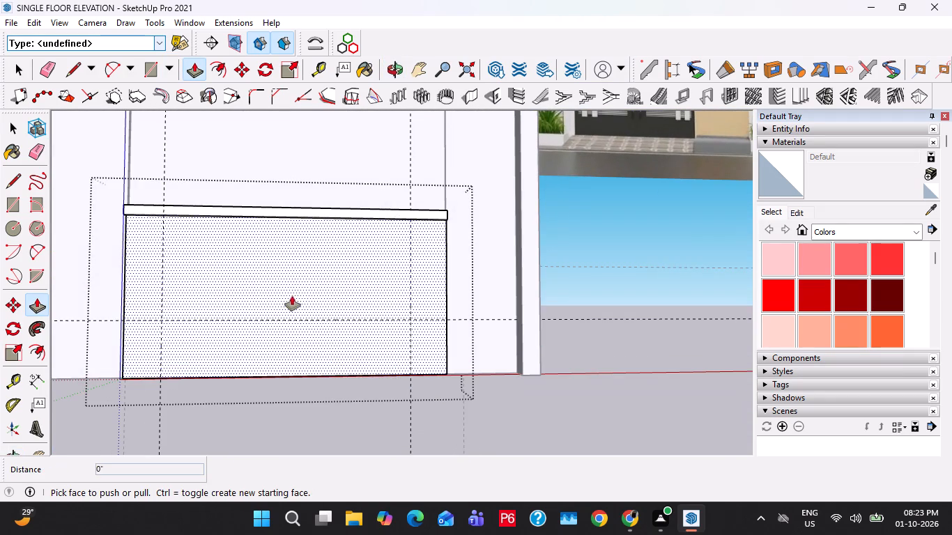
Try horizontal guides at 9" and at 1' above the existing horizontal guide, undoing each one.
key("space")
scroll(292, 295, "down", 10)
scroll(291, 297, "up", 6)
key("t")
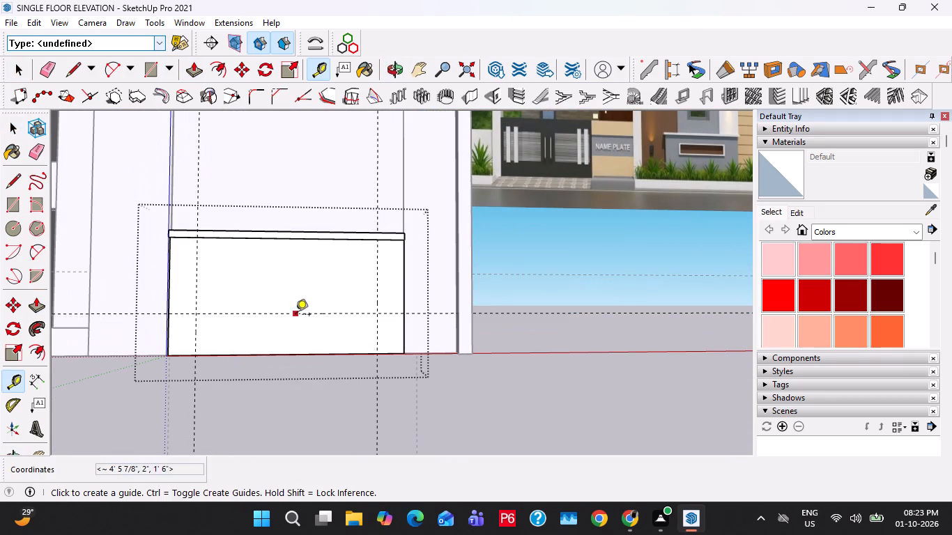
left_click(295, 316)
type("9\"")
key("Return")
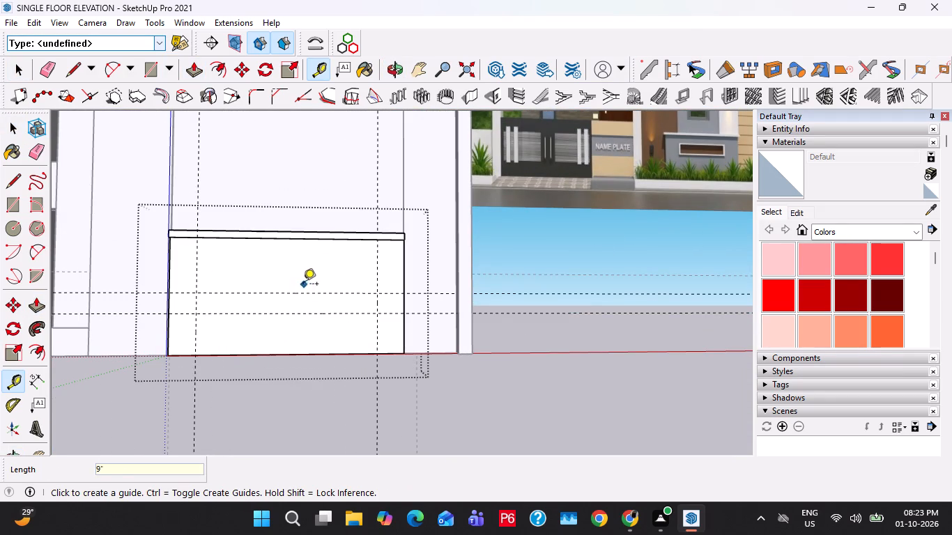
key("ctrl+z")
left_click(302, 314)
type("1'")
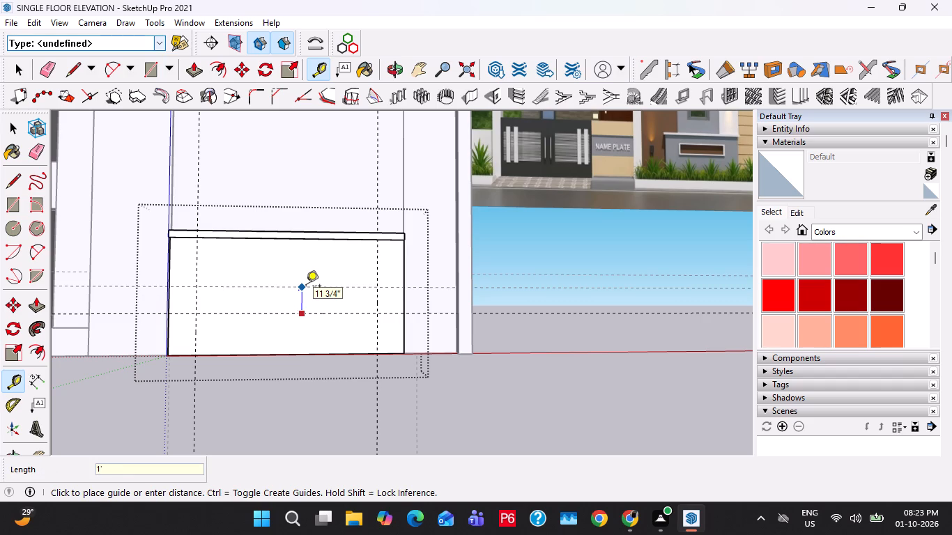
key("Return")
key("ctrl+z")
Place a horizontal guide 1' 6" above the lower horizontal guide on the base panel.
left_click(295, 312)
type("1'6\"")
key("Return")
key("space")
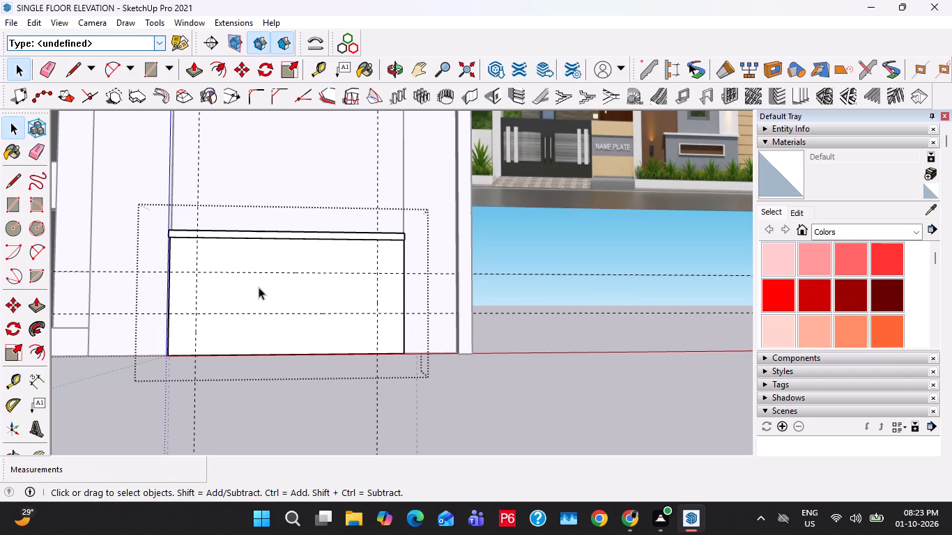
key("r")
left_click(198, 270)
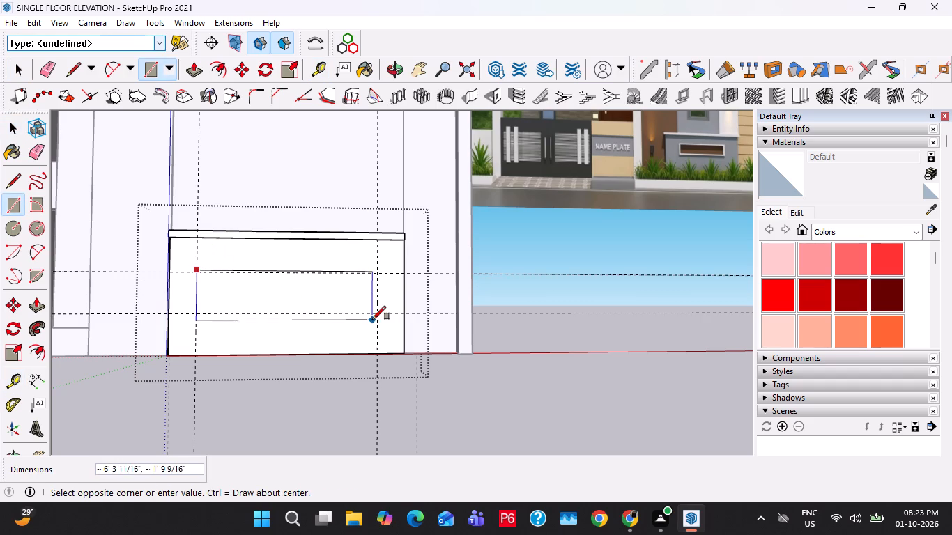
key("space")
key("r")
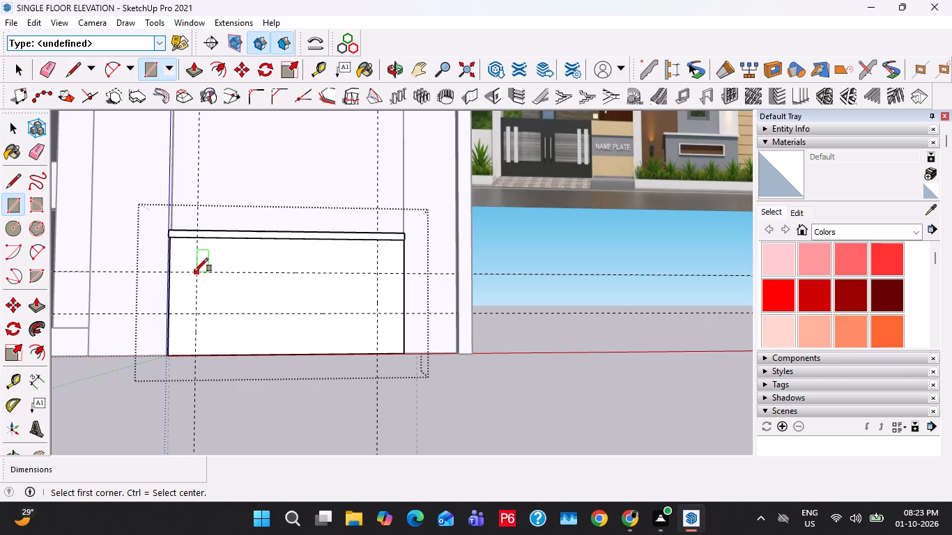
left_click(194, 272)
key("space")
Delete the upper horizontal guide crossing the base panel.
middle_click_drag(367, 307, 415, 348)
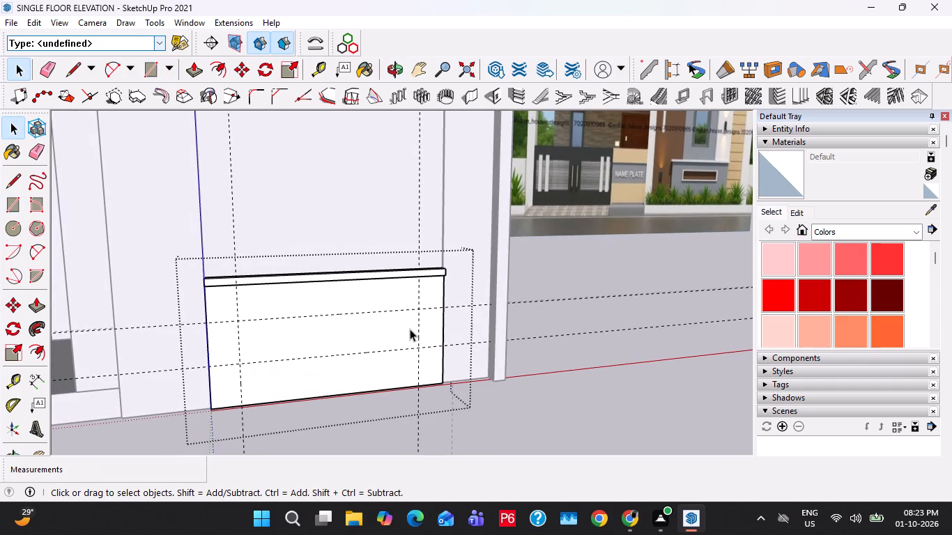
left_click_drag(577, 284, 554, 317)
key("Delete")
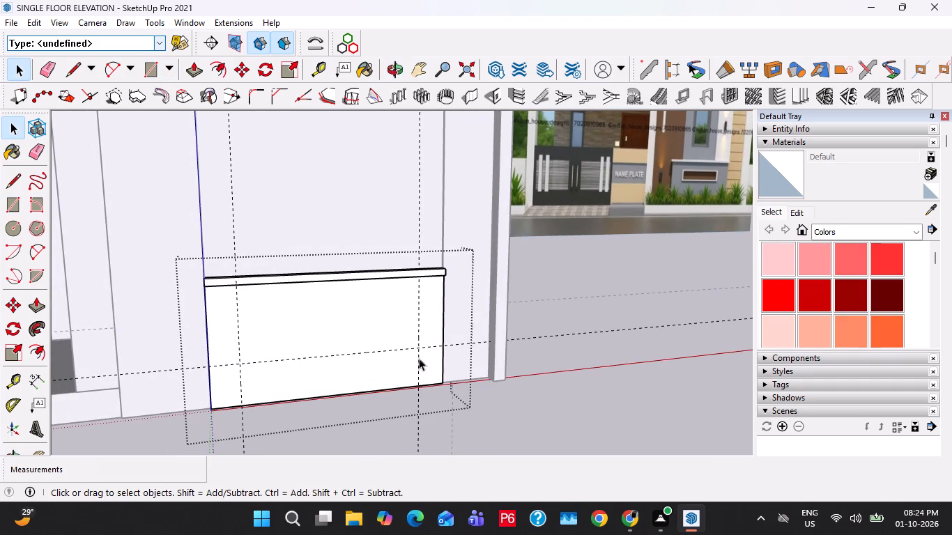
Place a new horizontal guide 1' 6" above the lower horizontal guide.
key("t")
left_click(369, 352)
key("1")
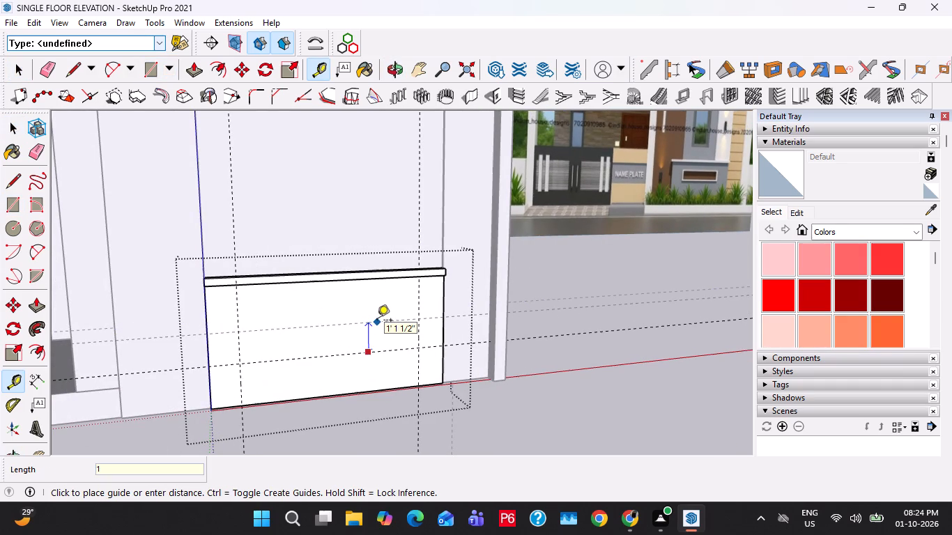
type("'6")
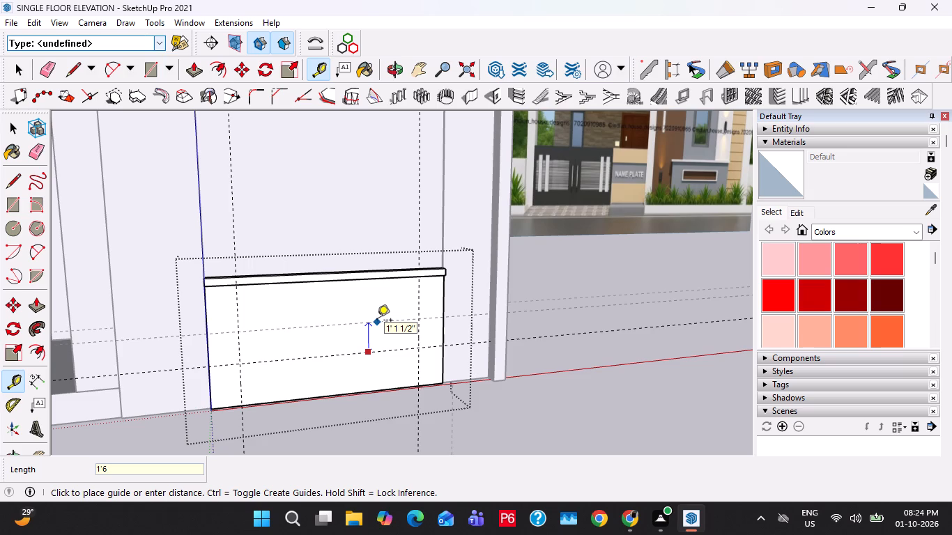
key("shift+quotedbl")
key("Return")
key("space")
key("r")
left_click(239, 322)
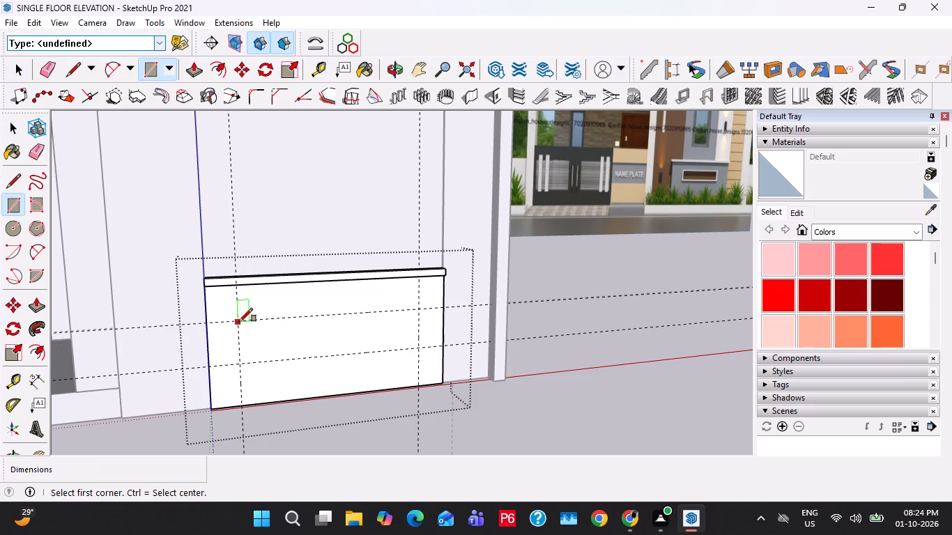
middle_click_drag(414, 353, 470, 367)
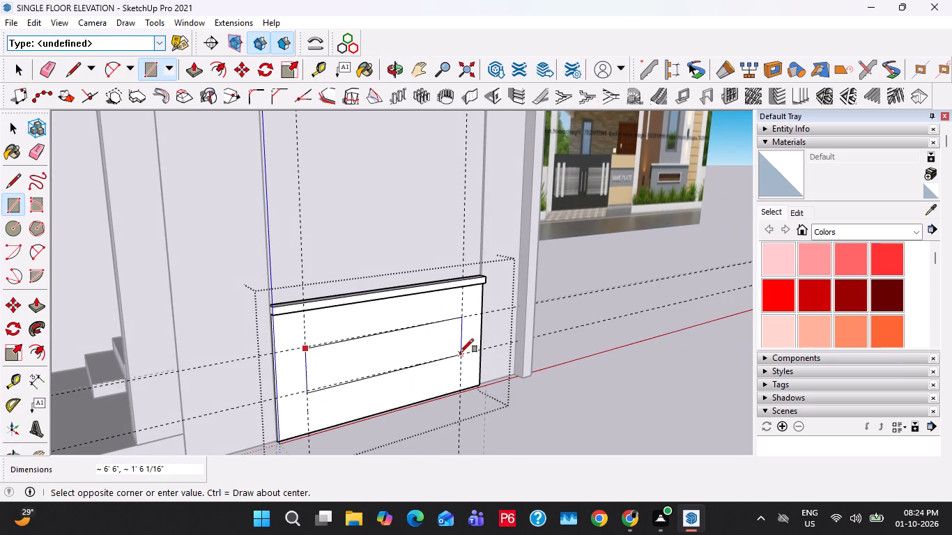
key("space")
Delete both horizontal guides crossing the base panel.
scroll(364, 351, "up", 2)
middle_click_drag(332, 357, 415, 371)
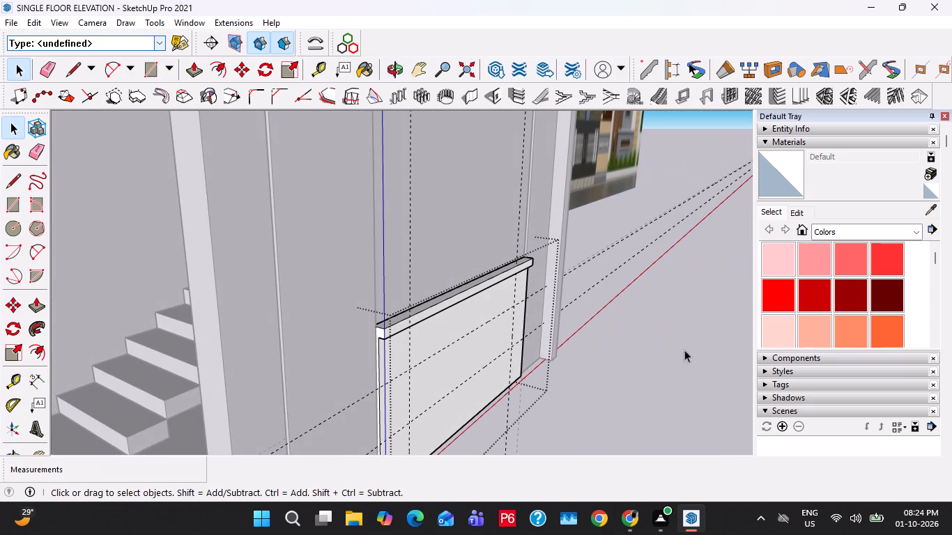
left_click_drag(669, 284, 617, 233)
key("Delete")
Place a horizontal guide 1' 6" above the base panel's bottom edge and another 1' 6" above that guide.
scroll(493, 392, "up", 1)
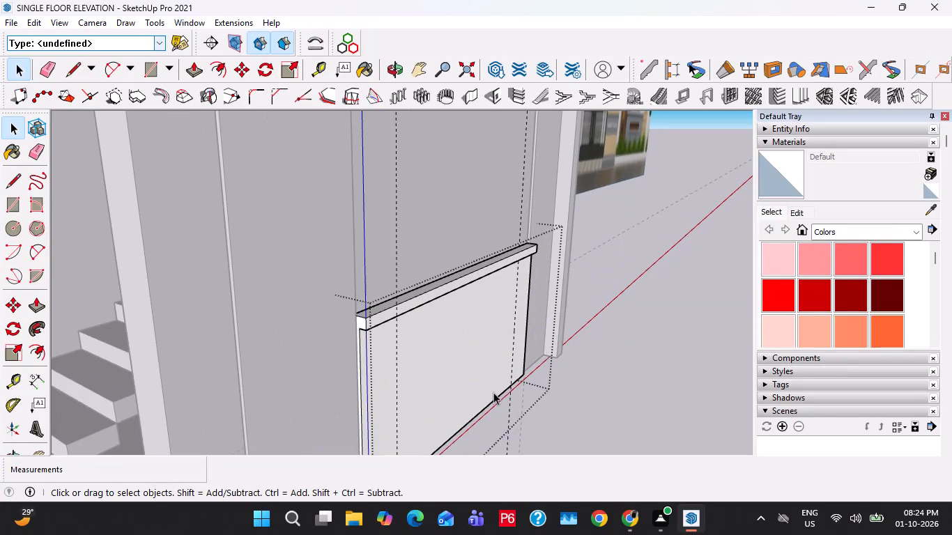
key("t")
left_click(493, 399)
type("1'6\"")
key("Return")
left_click(489, 365)
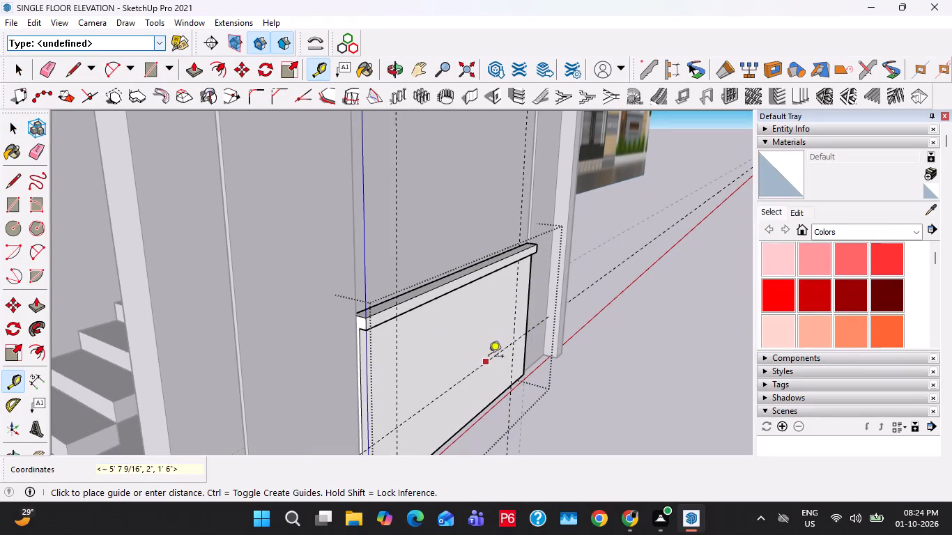
type("1'6\"")
key("Return")
Draw a rectangle about 6' 6" by 1' 6" on the base panel's face between the four guides.
middle_click_drag(481, 339, 431, 338)
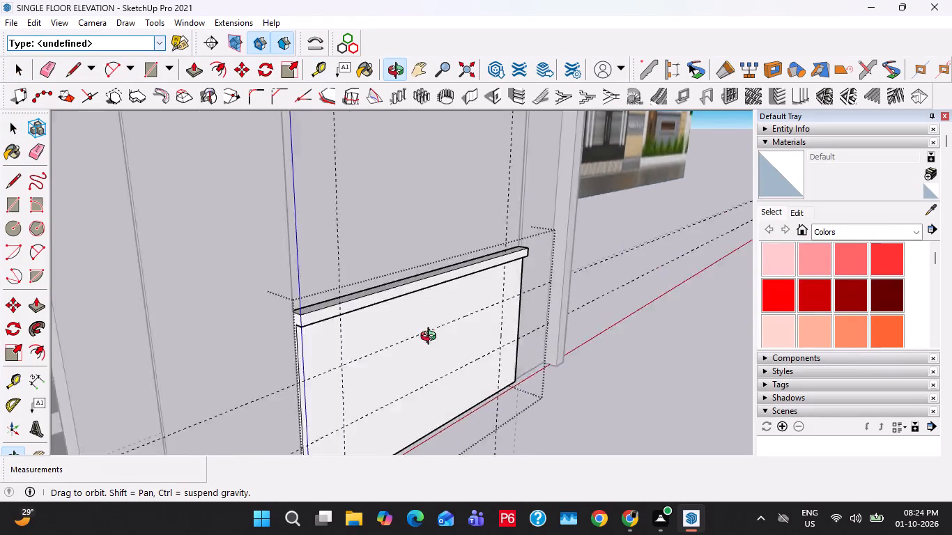
middle_click_drag(431, 338, 369, 327)
key("space")
key("r")
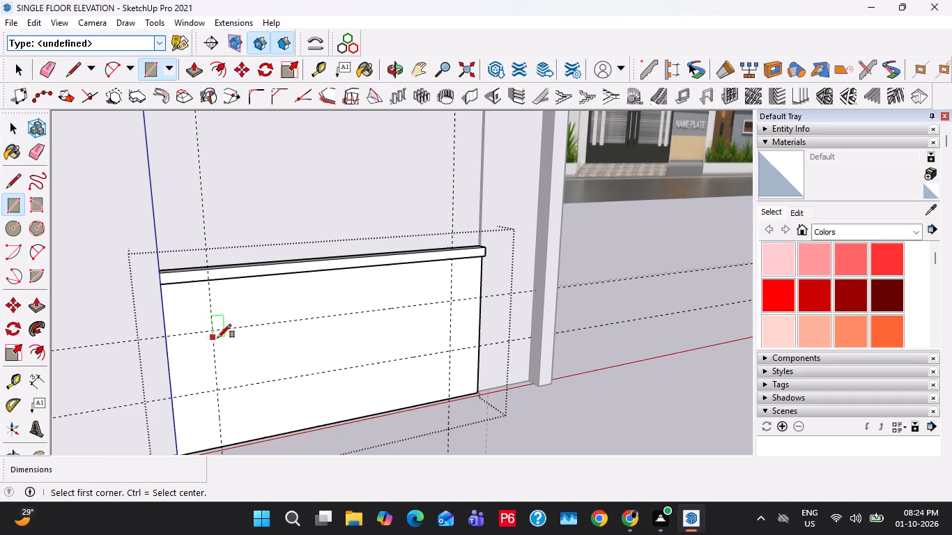
left_click(452, 301)
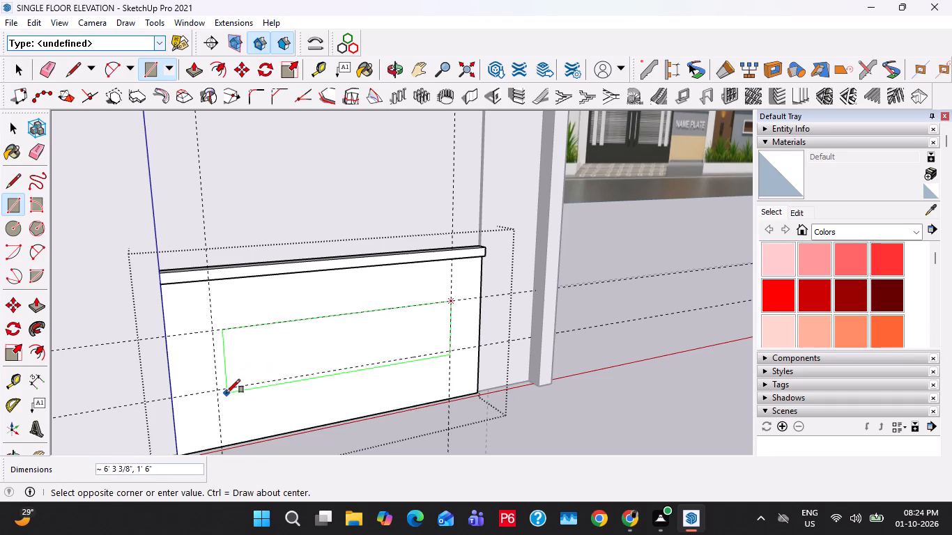
left_click(228, 385)
key("space")
middle_click(256, 351)
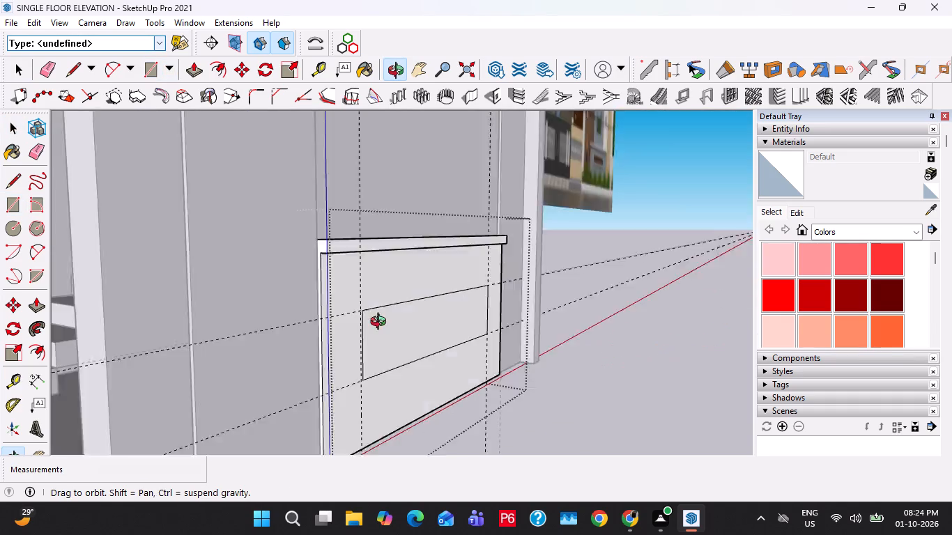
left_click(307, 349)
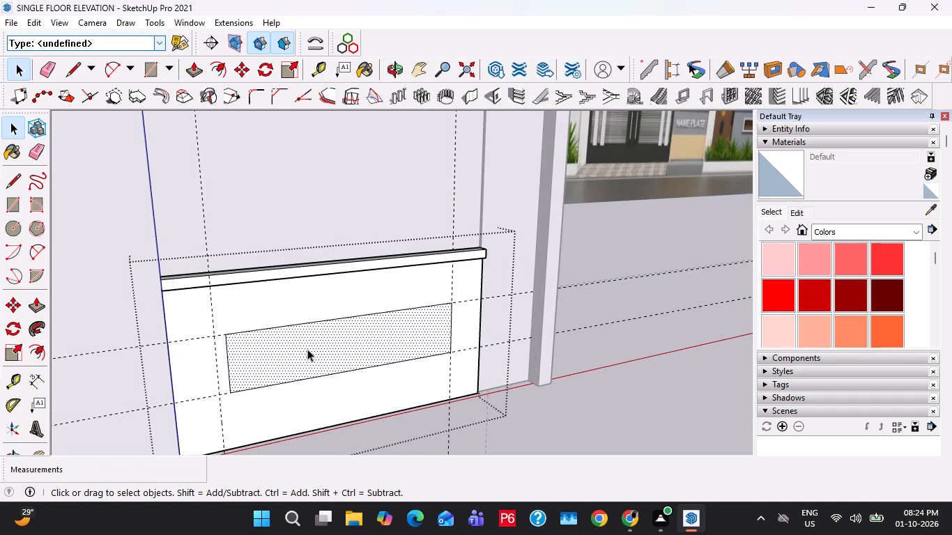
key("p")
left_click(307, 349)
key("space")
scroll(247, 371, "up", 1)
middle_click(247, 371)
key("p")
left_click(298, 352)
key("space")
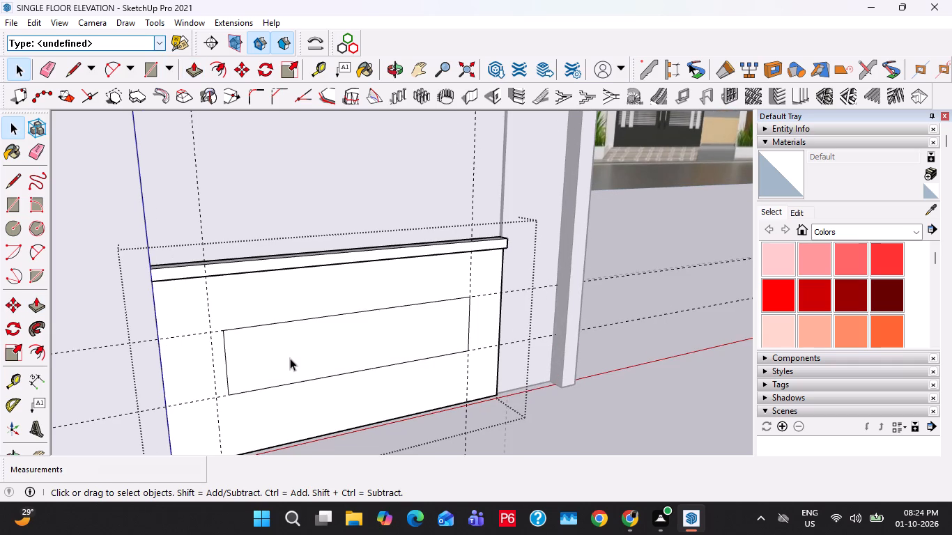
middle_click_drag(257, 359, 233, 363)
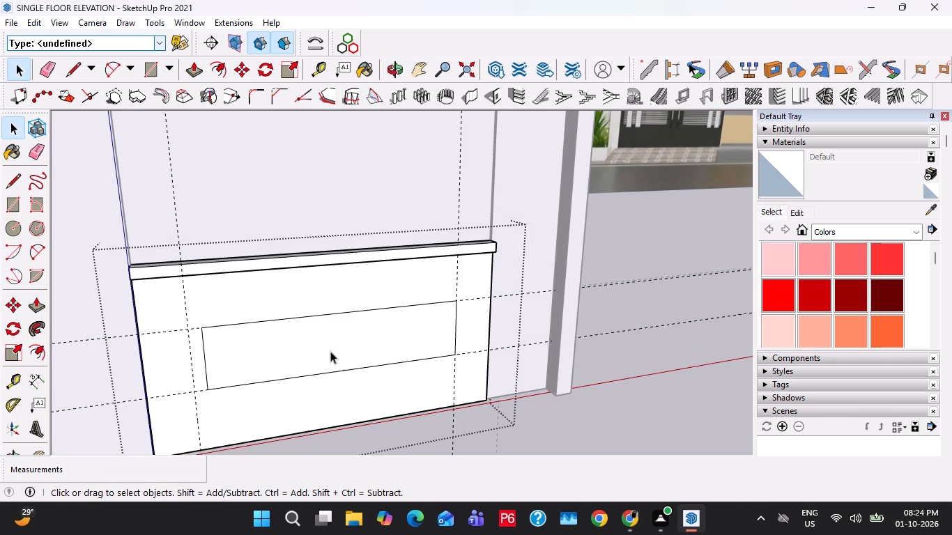
Replace the vertical guide near the base panel's left edge with a new one 1' from that edge.
left_click(179, 224)
double_click(224, 296)
key("Delete")
left_click(181, 258)
key("Delete")
key("t")
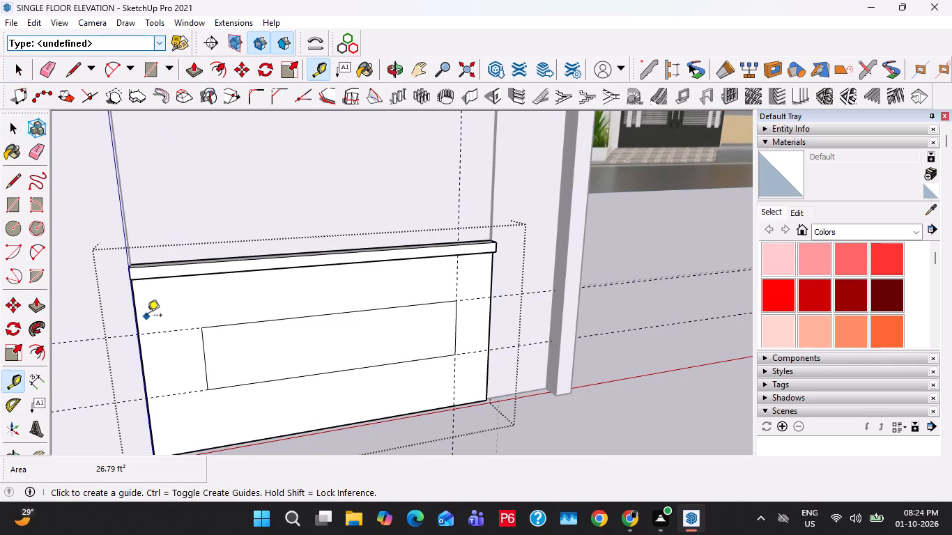
left_click(139, 318)
type("1'")
key("Return")
key("space")
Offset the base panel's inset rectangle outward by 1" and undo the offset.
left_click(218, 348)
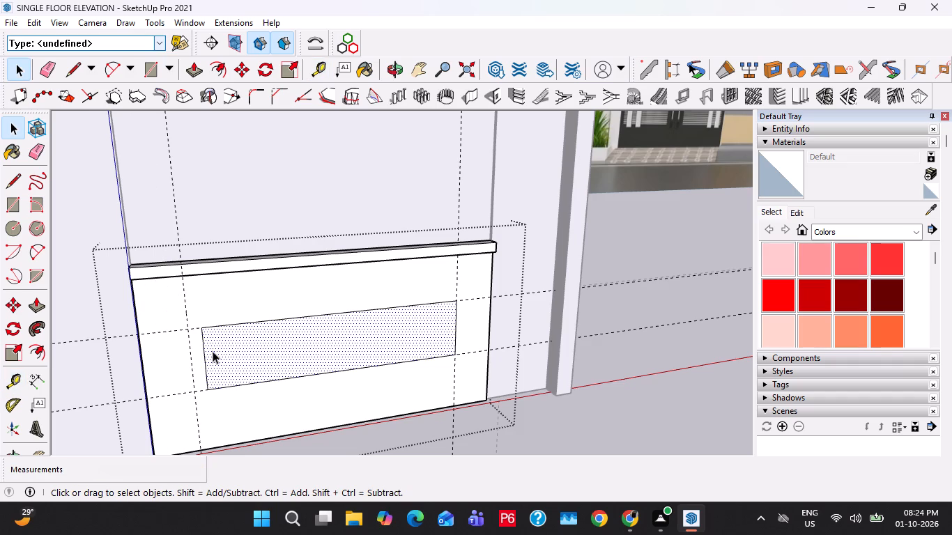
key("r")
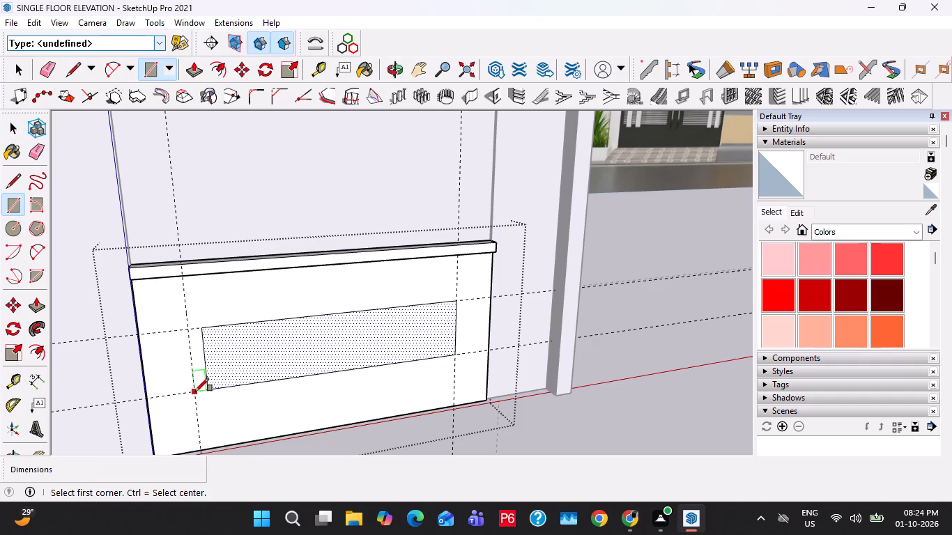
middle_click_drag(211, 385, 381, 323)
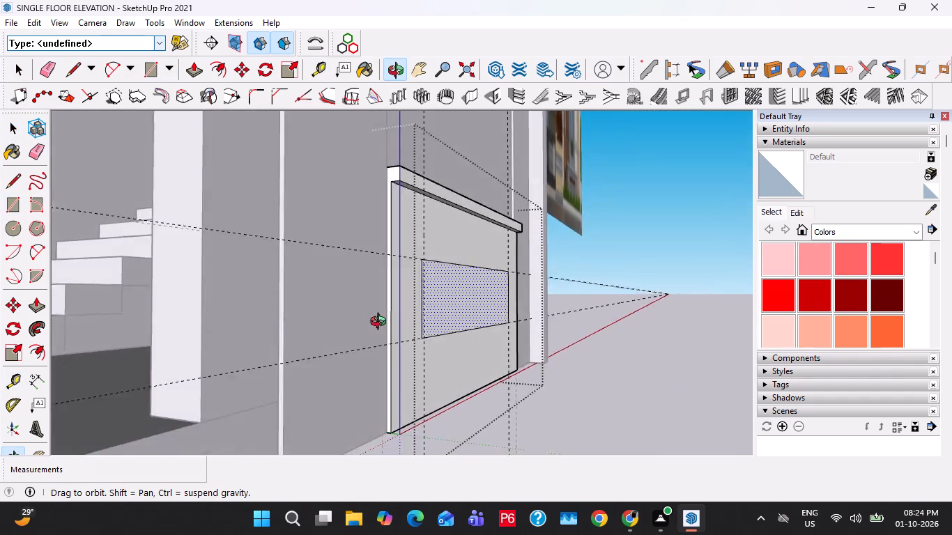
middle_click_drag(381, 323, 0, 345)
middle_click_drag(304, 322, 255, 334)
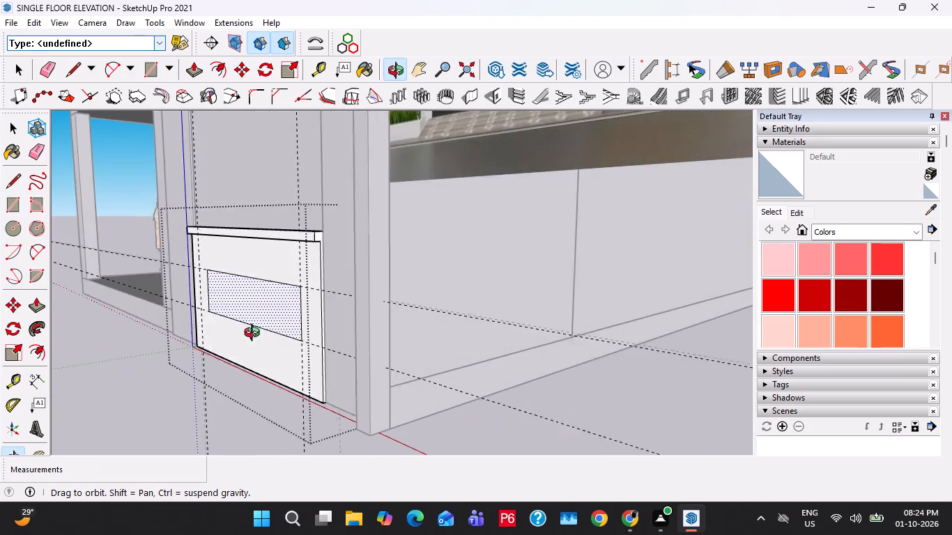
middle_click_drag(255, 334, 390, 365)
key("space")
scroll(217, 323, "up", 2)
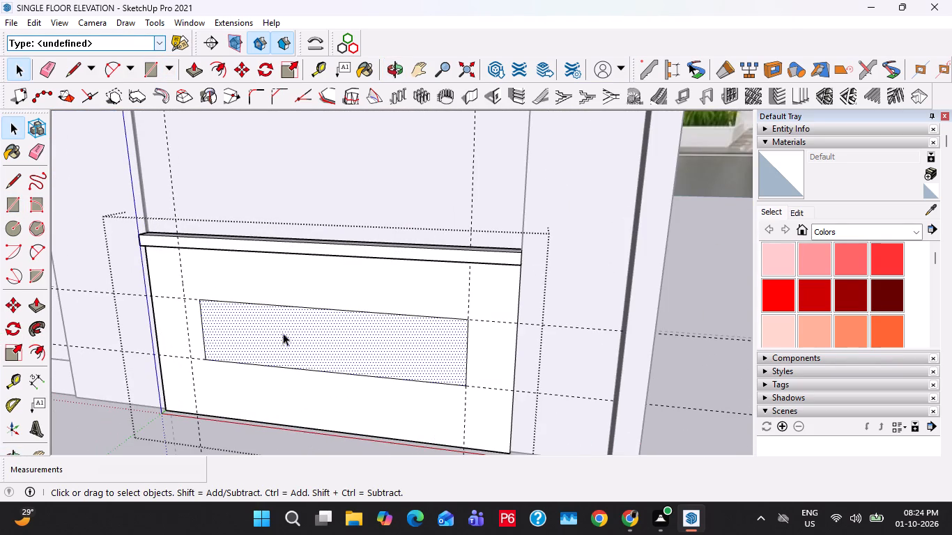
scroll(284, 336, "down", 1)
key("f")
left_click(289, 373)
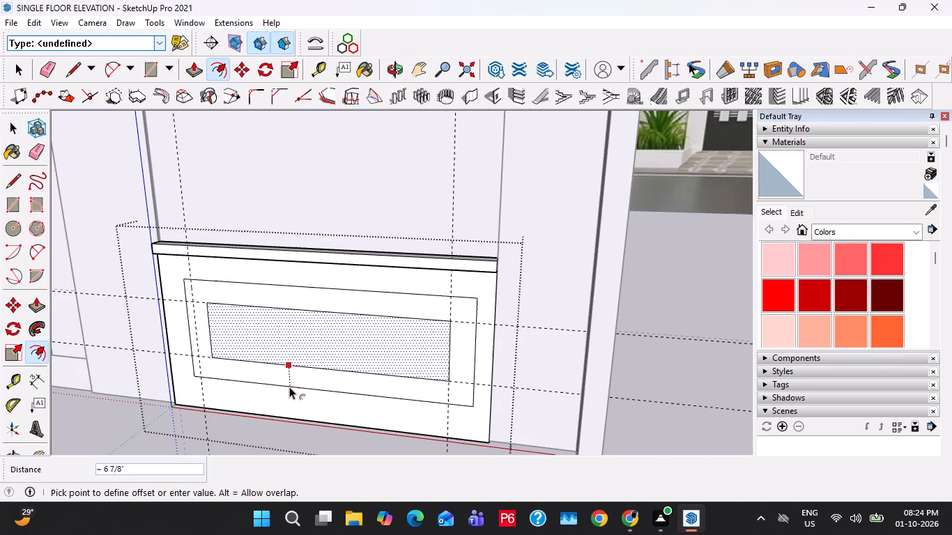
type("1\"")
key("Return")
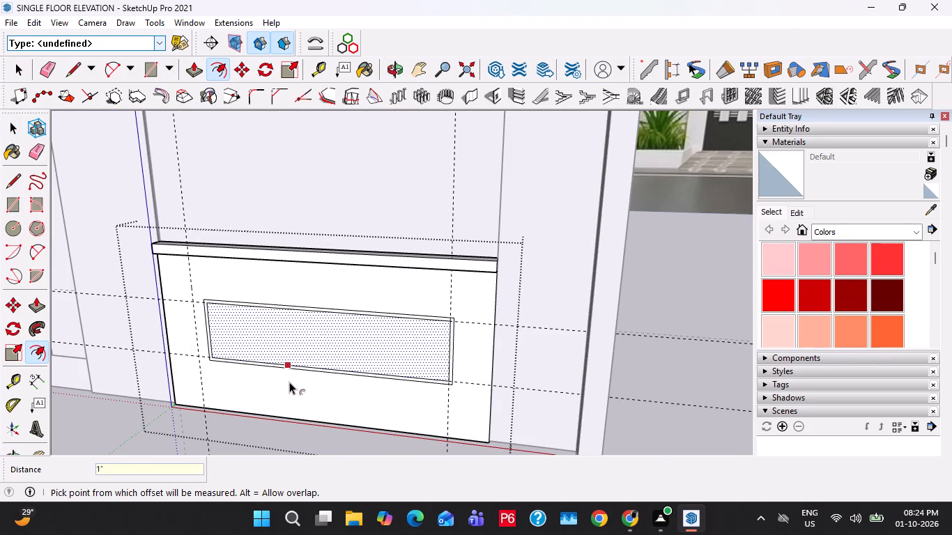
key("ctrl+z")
Offset the base panel's inset rectangle outward by 2" to form a border.
left_click(289, 382)
type("2\"")
key("Return")
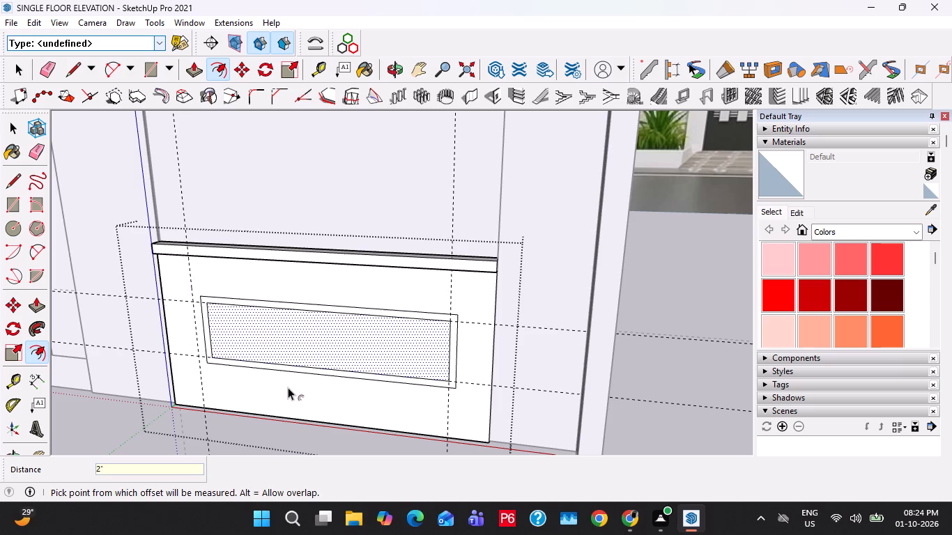
key("space")
Push the inset rectangle's inner face 1" into the base panel.
scroll(298, 351, "up", 2)
key("p")
left_click(298, 351)
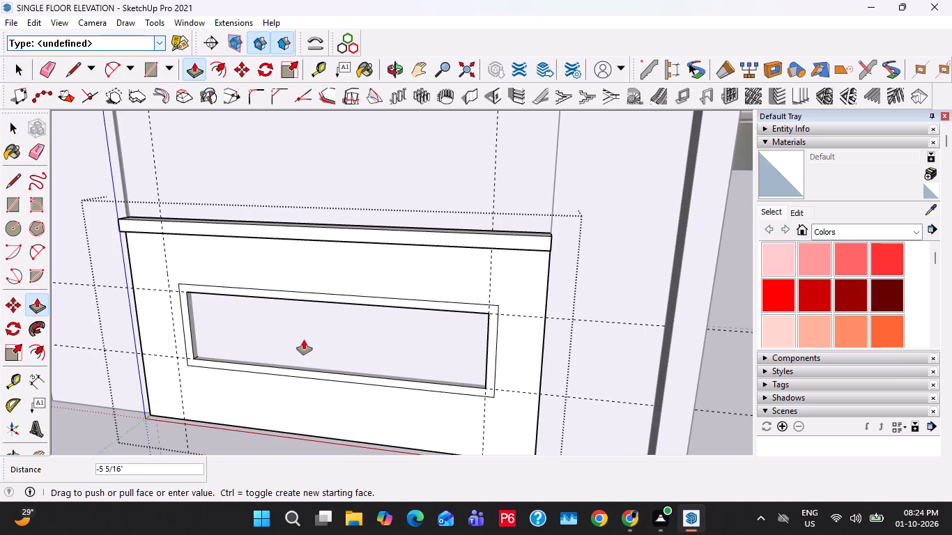
type("1\"")
key("Return")
middle_click_drag(275, 357, 320, 341)
key("space")
Group all connected geometry of the capped base panel.
scroll(321, 338, "down", 11)
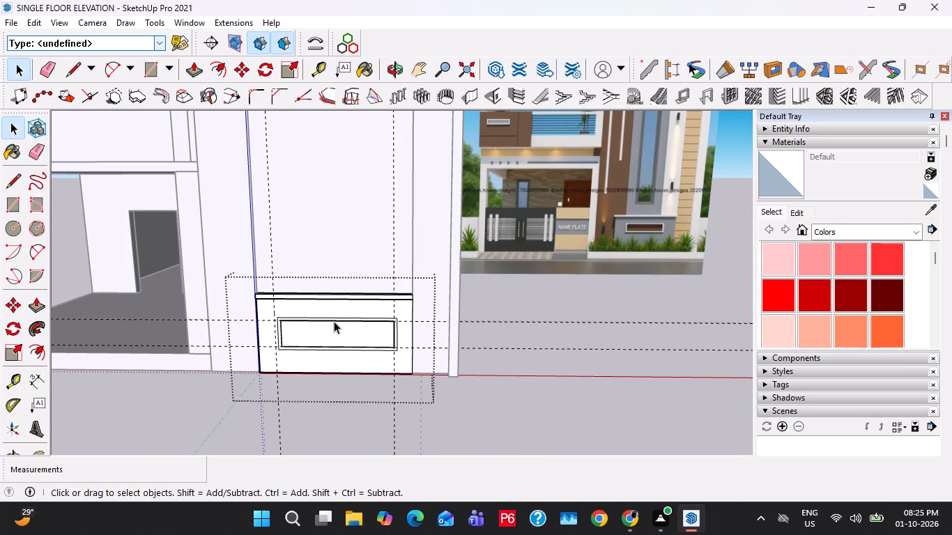
triple_click(333, 314)
left_click(333, 314)
right_click(333, 314)
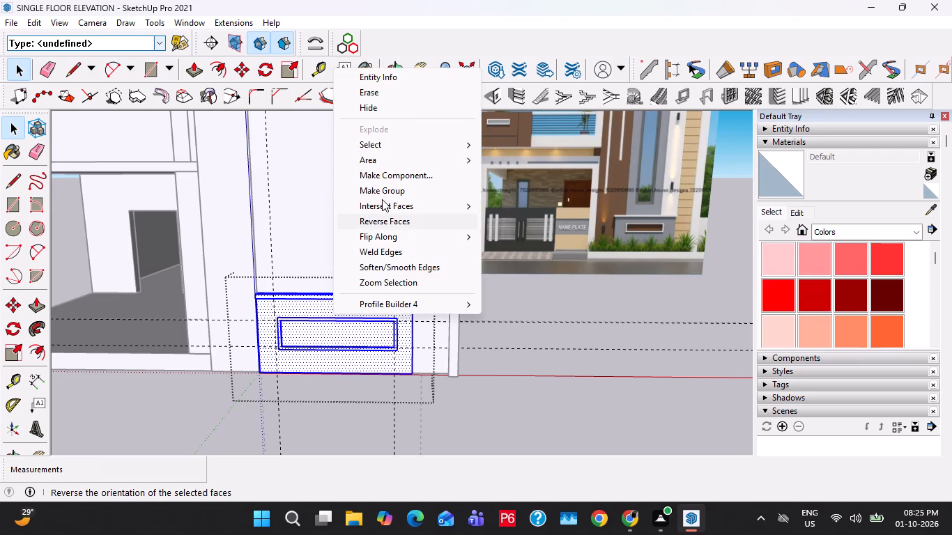
left_click(390, 185)
middle_click_drag(344, 234, 340, 269, "shift")
left_click(525, 428)
Inside the wall group, trace a 13' by 8' 6" rectangle over the vertical panel's face above the base panel.
scroll(509, 395, "down", 3)
middle_click_drag(386, 293, 401, 300, "shift")
double_click(384, 269)
left_click(379, 267)
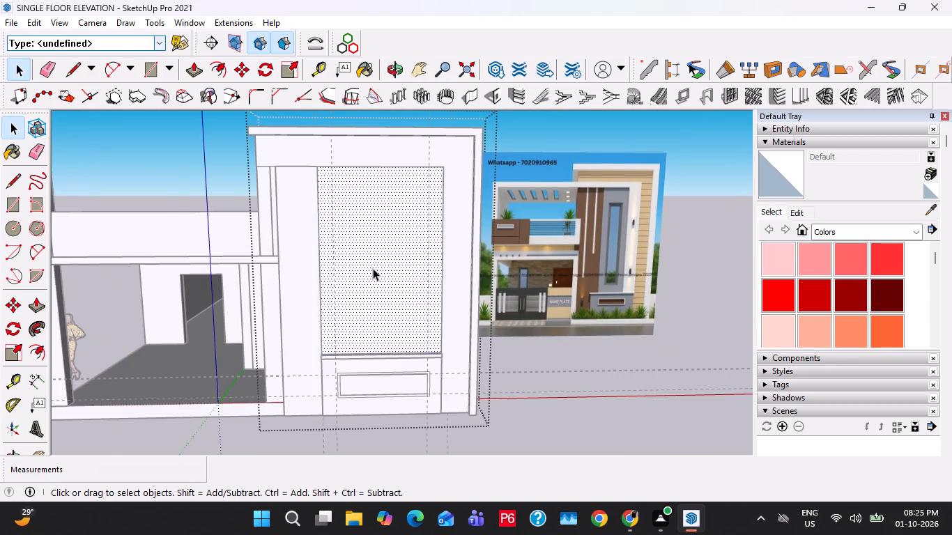
scroll(373, 268, "up", 1)
key("r")
scroll(319, 166, "up", 8)
middle_click_drag(316, 157, 279, 101)
scroll(289, 127, "up", 2)
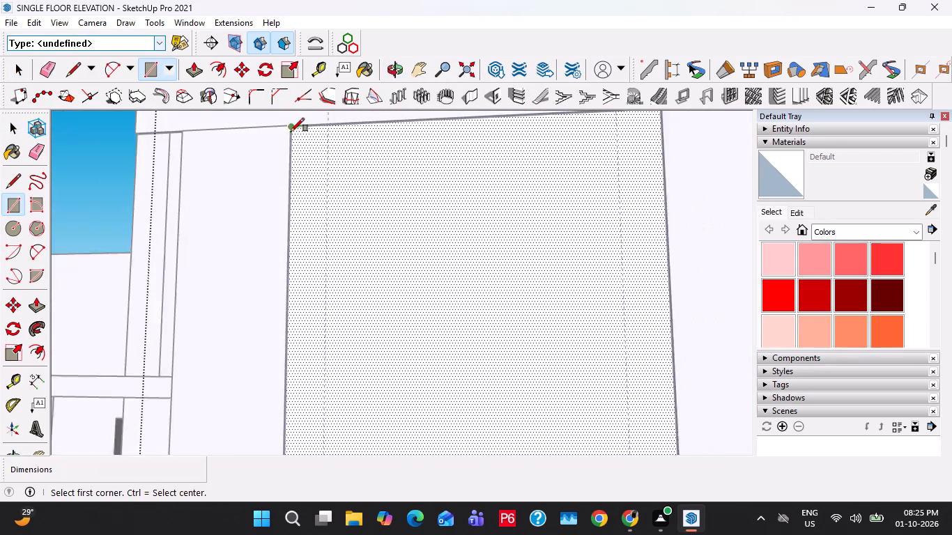
scroll(291, 132, "up", 10)
middle_click_drag(295, 123, 292, 166, "shift")
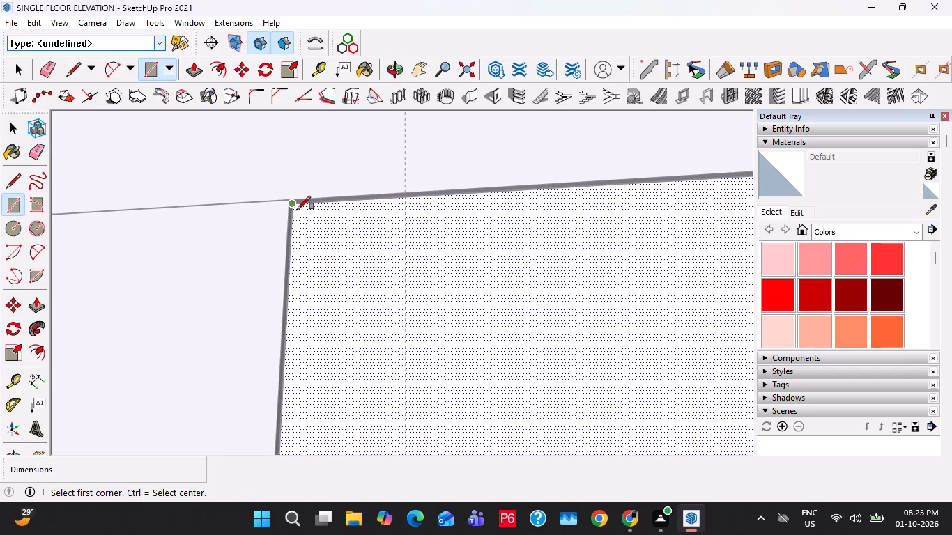
scroll(297, 210, "up", 1)
left_click(297, 206)
key("space")
key("r")
left_click(296, 206)
scroll(396, 283, "down", 11)
middle_click_drag(544, 399, 472, 198, "shift")
middle_click_drag(537, 371, 535, 342)
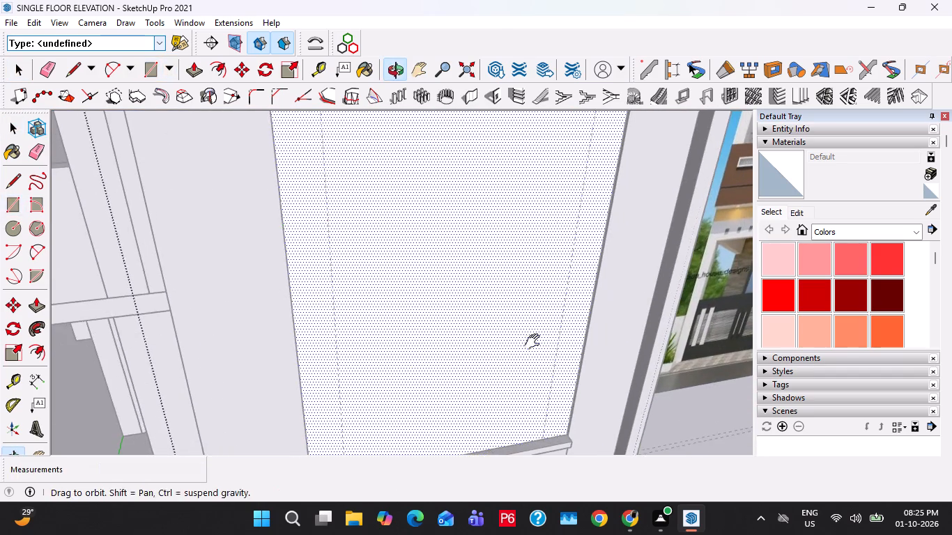
middle_click_drag(535, 342, 535, 320)
scroll(567, 362, "up", 8)
left_click(575, 401)
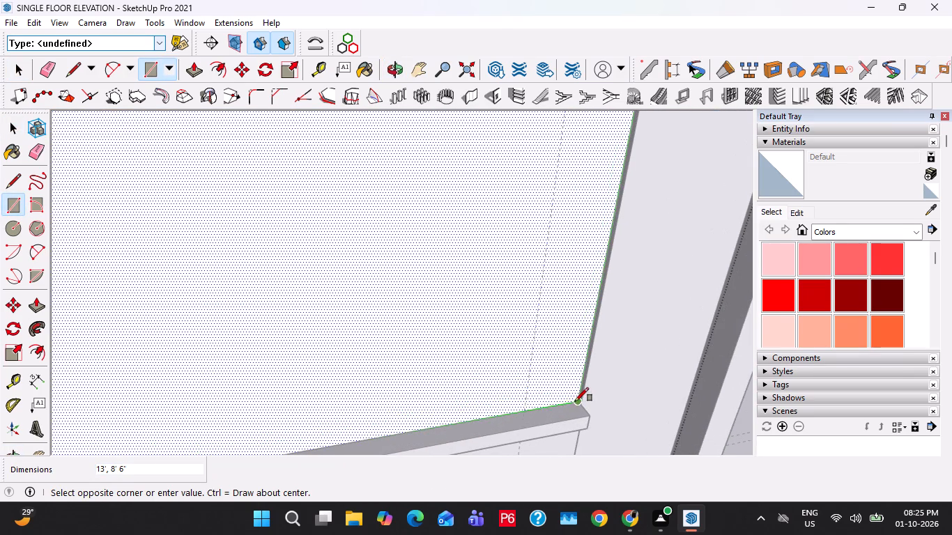
key("space")
Create a narrow vertical inner rectangle on the panel with a 5' inward offset.
scroll(425, 359, "down", 17)
key("space")
key("f")
left_click(366, 343)
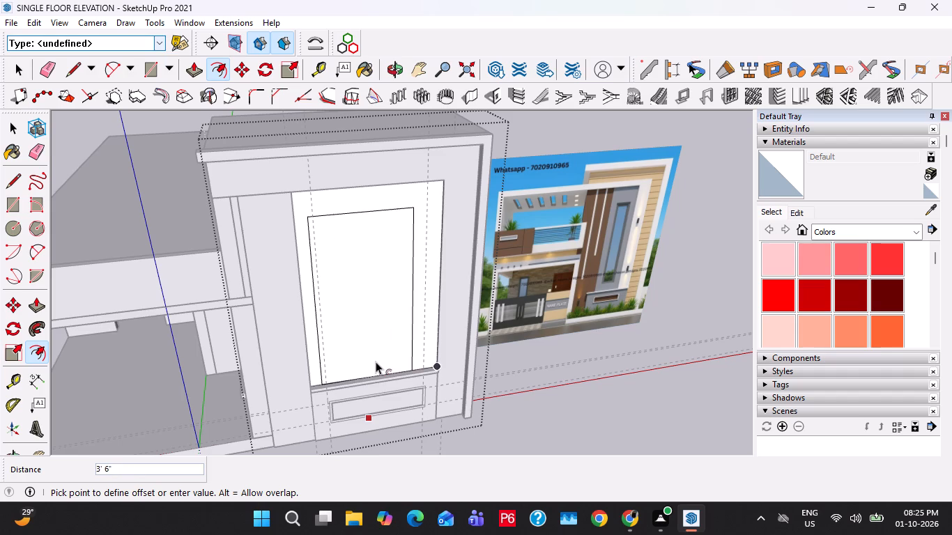
type("5'")
key("Return")
middle_click_drag(375, 346, 336, 283)
key("space")
Place a horizontal guide 2' above the inner rectangle's top edge.
scroll(344, 196, "up", 3)
middle_click_drag(345, 199, 357, 288, "shift")
key("t")
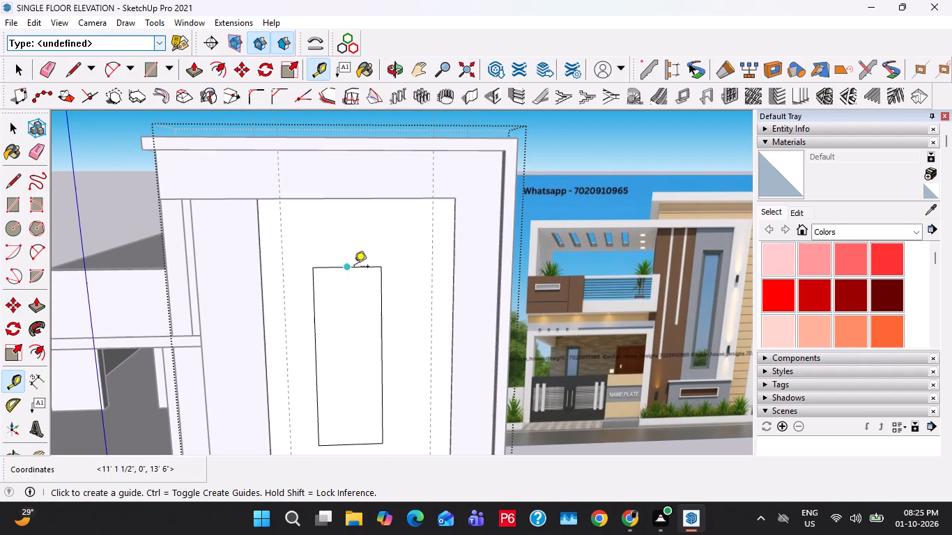
left_click(364, 267)
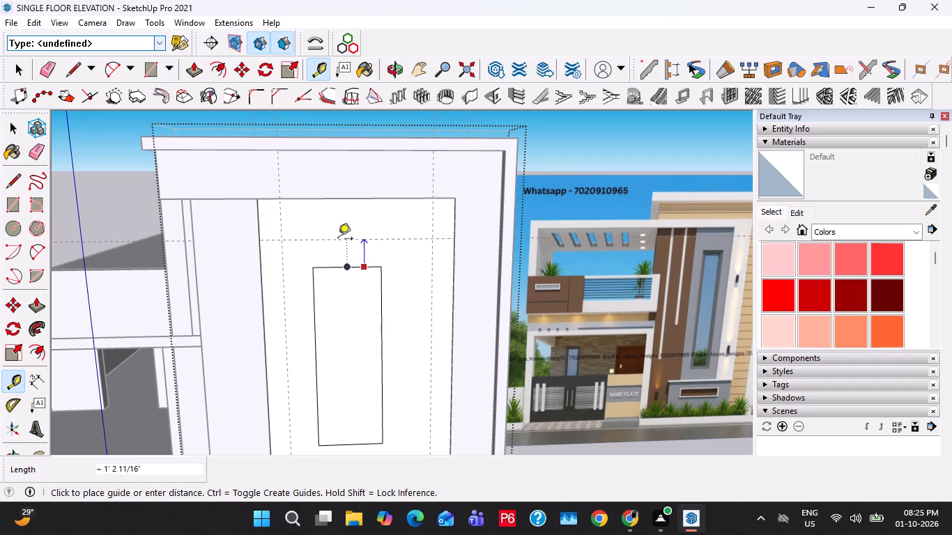
type("2'")
key("Return")
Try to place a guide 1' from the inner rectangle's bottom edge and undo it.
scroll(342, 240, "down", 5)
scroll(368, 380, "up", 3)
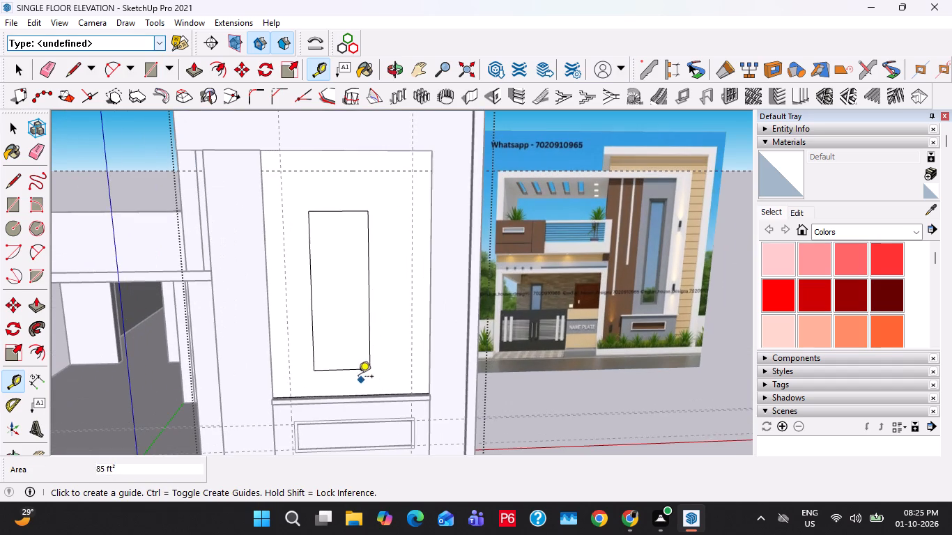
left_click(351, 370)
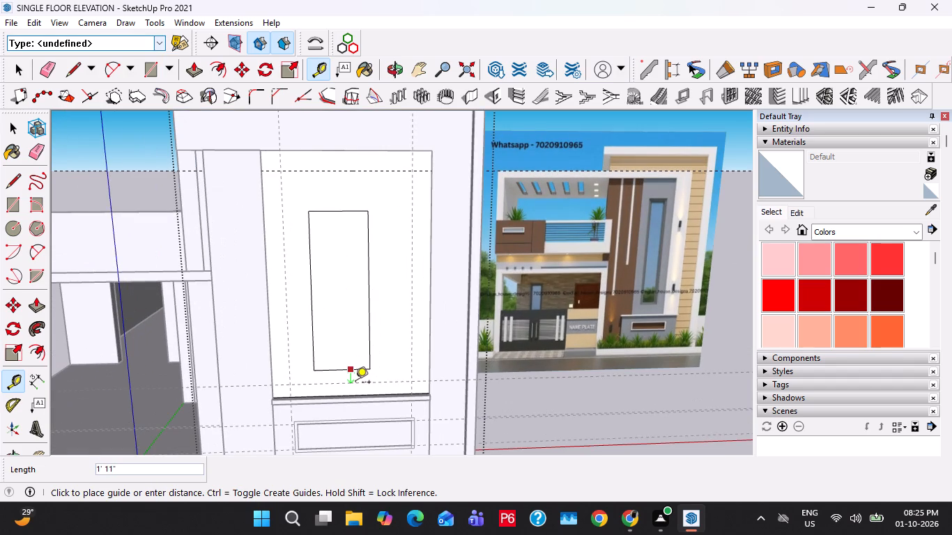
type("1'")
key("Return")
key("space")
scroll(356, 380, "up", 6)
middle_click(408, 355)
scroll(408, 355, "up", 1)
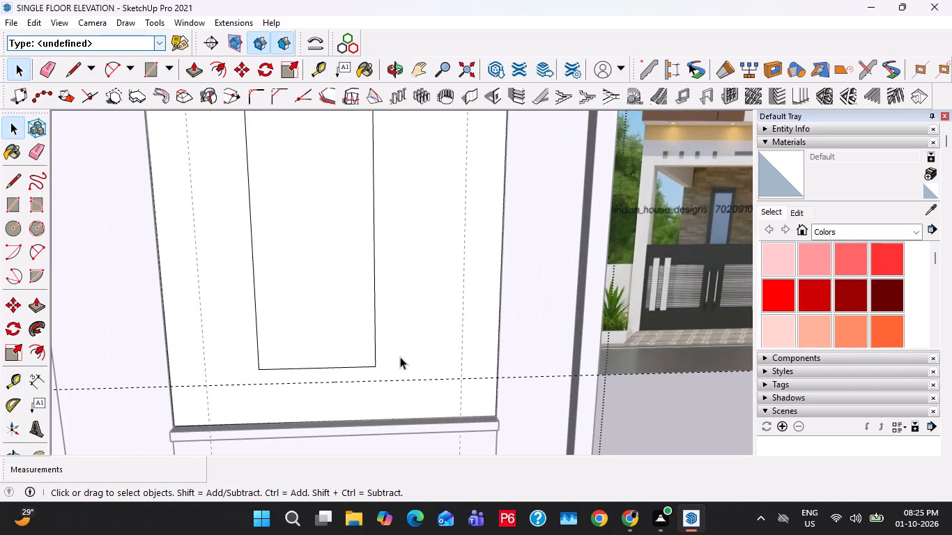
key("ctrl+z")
Place a horizontal guide 1' below the inner rectangle's bottom edge.
key("t")
left_click(347, 371)
type("1'")
key("Return")
key("space")
Place a vertical guide along the inner rectangle's left edge.
key("r")
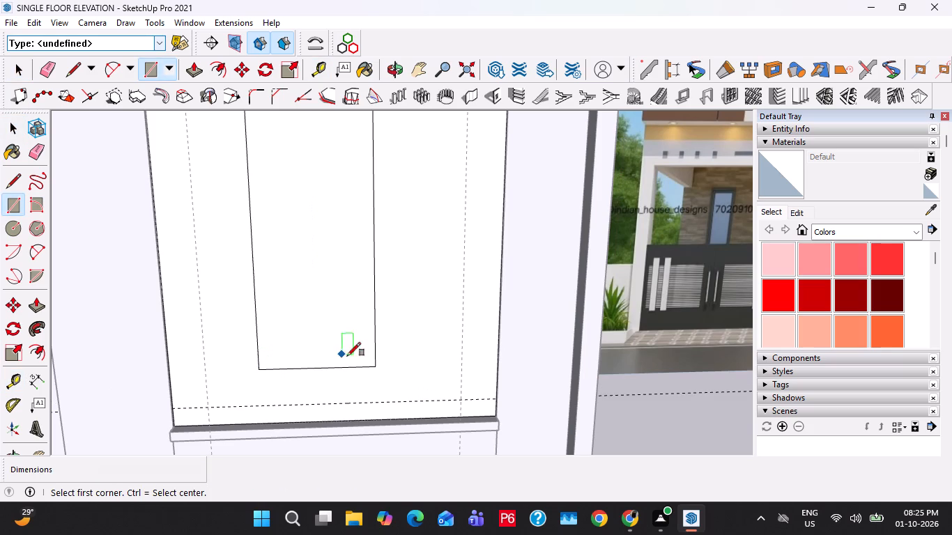
key("space")
left_click(353, 366)
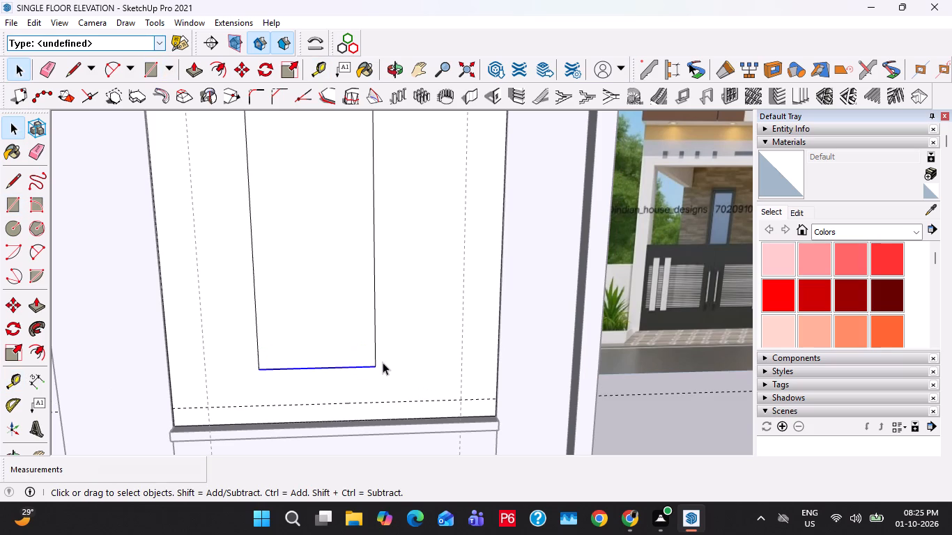
key("t")
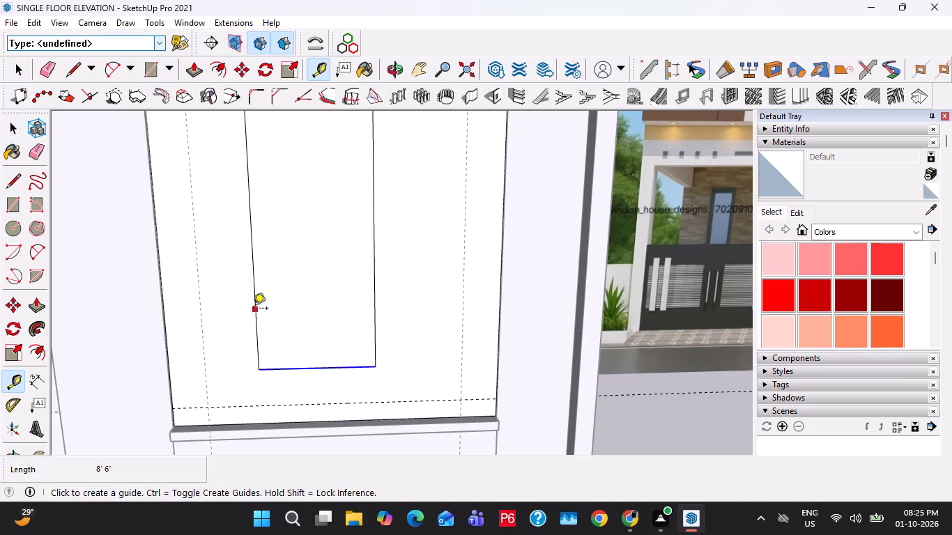
double_click(253, 309)
key("space")
Extend the inner rectangle down to the lower guide by drawing an adjoining rectangle and erasing the shared edge.
key("r")
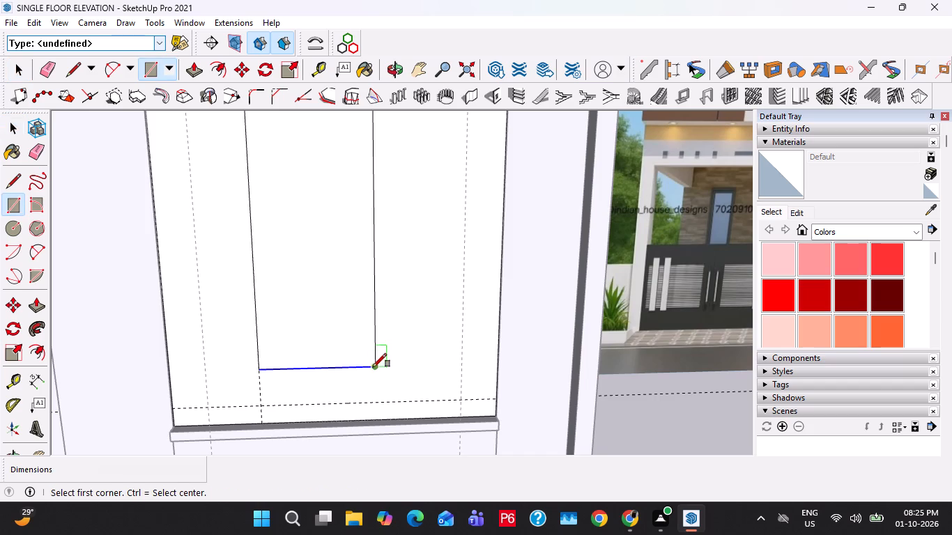
left_click(373, 365)
left_click(263, 408)
key("space")
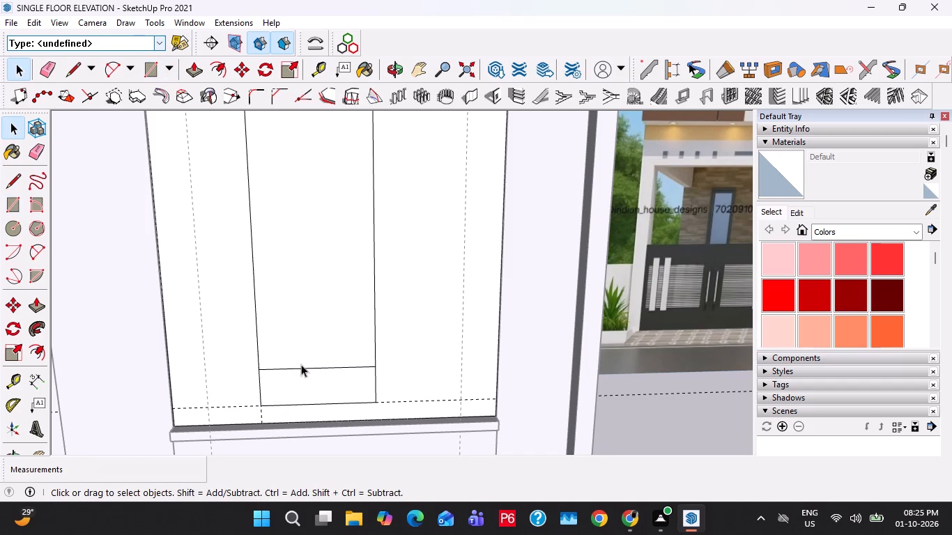
key("e")
left_click_drag(304, 362, 300, 381)
scroll(305, 371, "down", 6)
left_click_drag(307, 370, 308, 363)
key("space")
Extend the inner rectangle up to the upper horizontal guide by drawing an adjoining rectangle and erasing the shared edge.
scroll(308, 359, "down", 3)
middle_click_drag(312, 280, 312, 338, "shift")
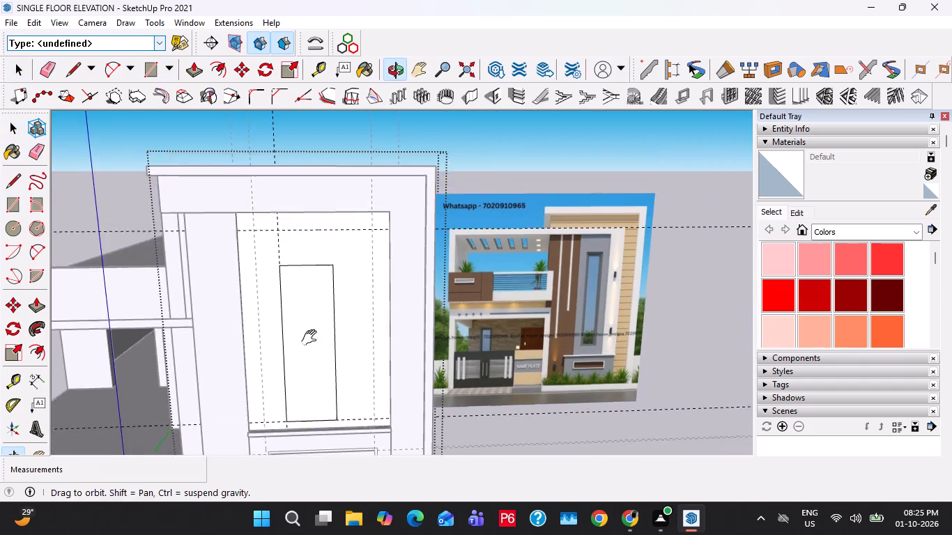
middle_click_drag(312, 338, 313, 350, "shift")
scroll(298, 312, "up", 3)
key("r")
key("space")
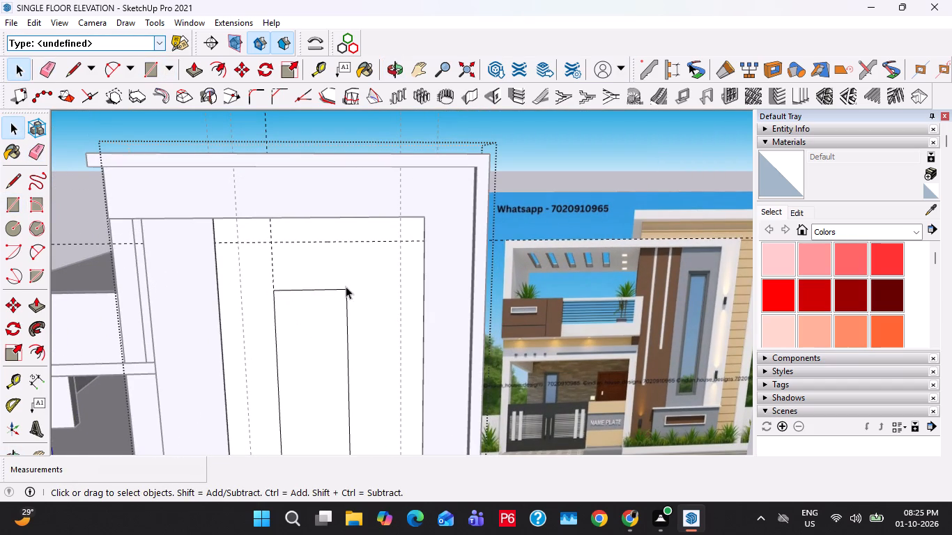
key("r")
left_click(348, 287)
left_click(272, 242)
key("space")
key("e")
left_click_drag(307, 280, 308, 304)
key("space")
Copy the extended inner rectangle to the right, clear of the wall and in front of the reference image.
scroll(308, 304, "down", 8)
double_click(308, 340)
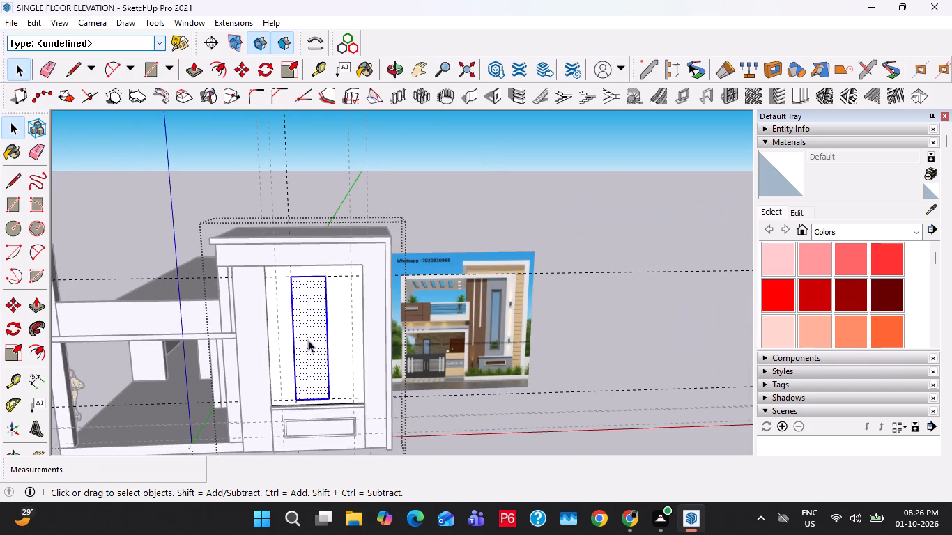
key("m")
left_click(300, 398)
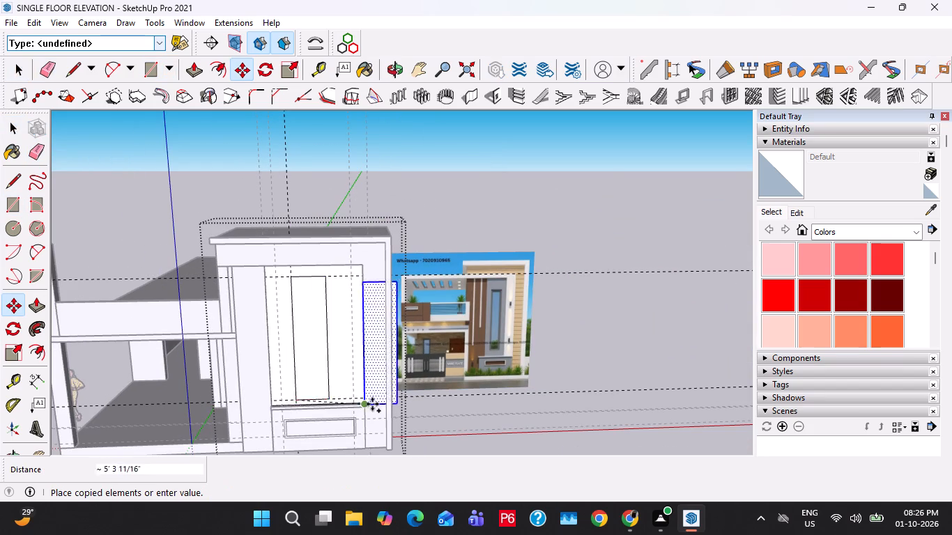
left_click(446, 396)
key("space")
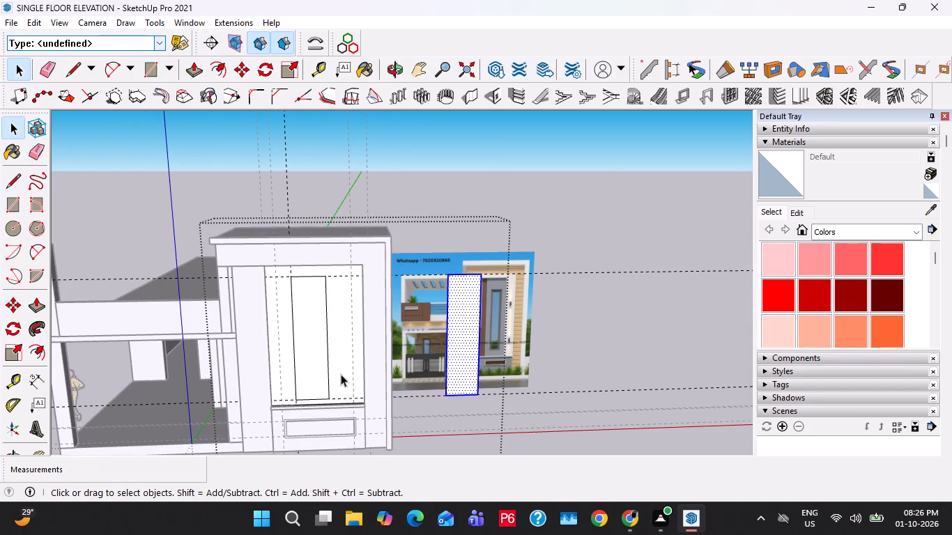
Measure the gaps from the inner rectangle's right and left edges to the edges of the surrounding wall panel.
scroll(341, 374, "up", 6)
middle_click_drag(236, 372, 319, 372)
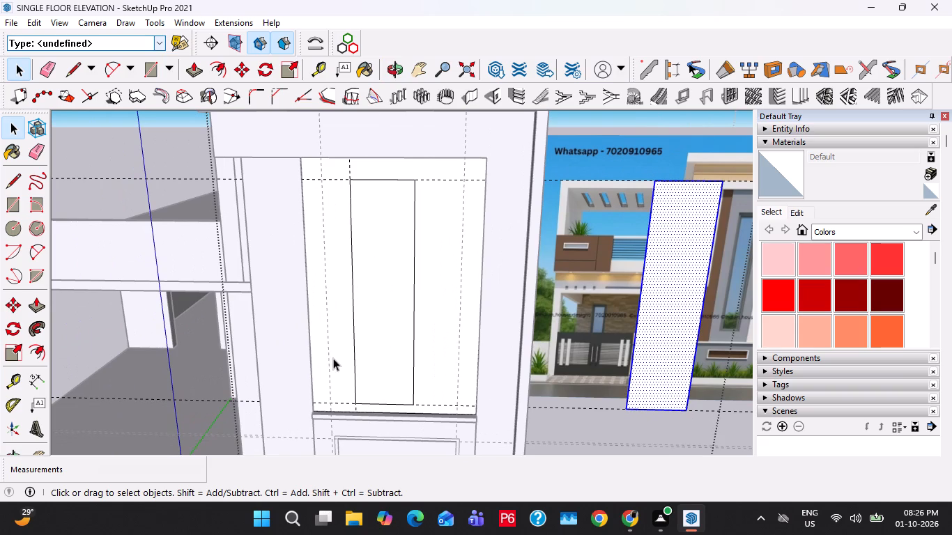
left_click(333, 349)
scroll(380, 348, "up", 2)
key("t")
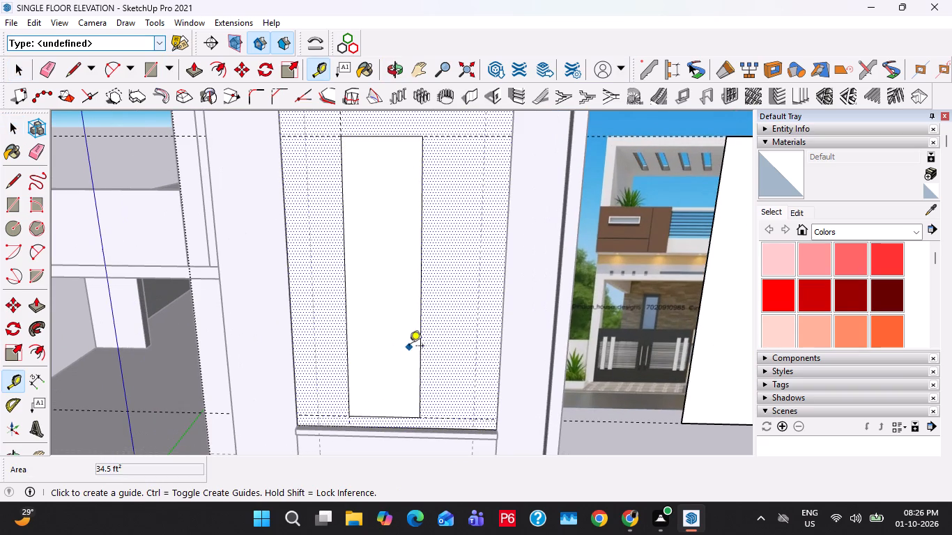
left_click(424, 345)
middle_click_drag(472, 341, 540, 343)
scroll(540, 316, "up", 3)
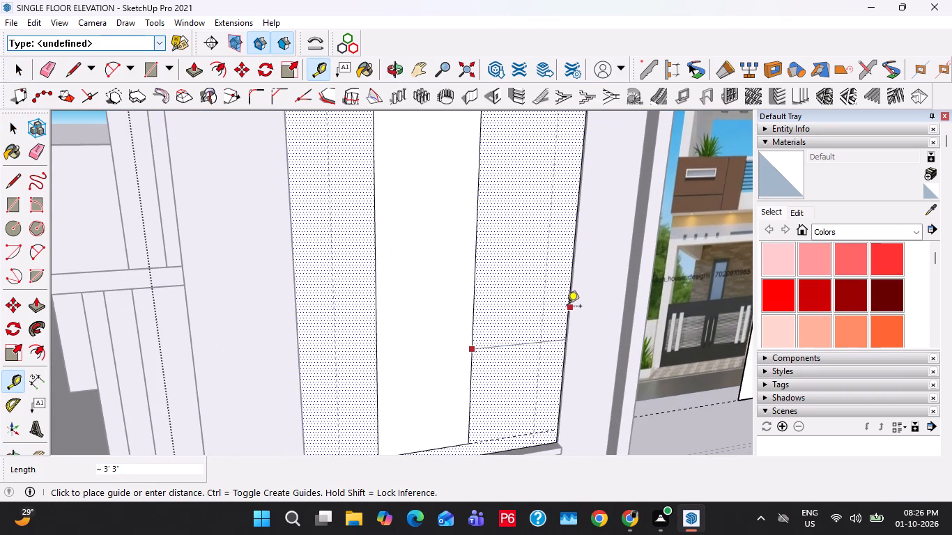
scroll(567, 286, "up", 6)
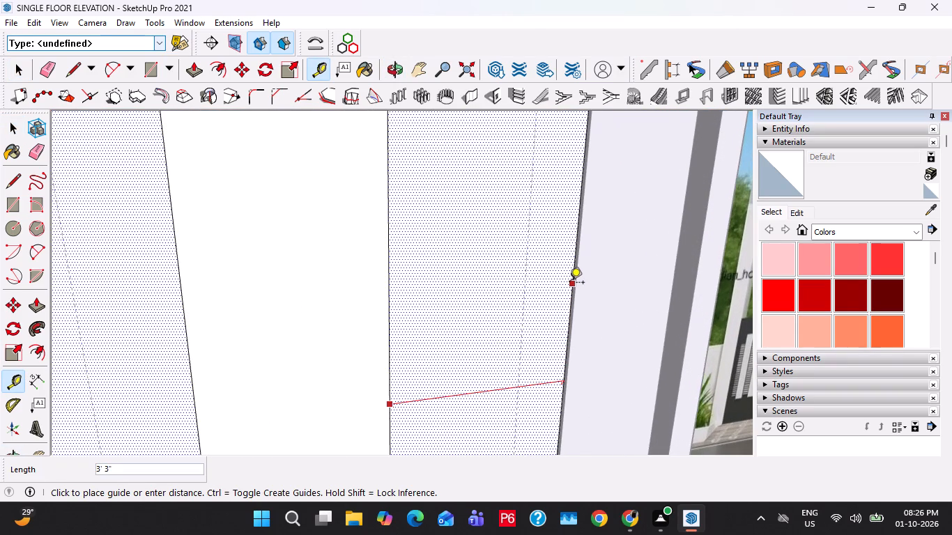
scroll(569, 284, "down", 8)
key("space")
middle_click_drag(399, 329, 289, 327)
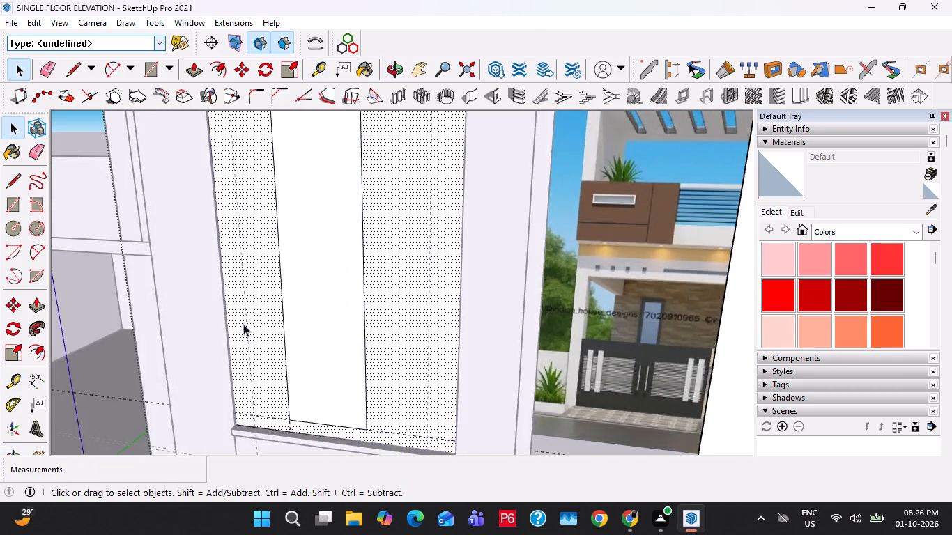
scroll(243, 324, "up", 4)
key("t")
left_click(305, 310)
scroll(229, 313, "up", 2)
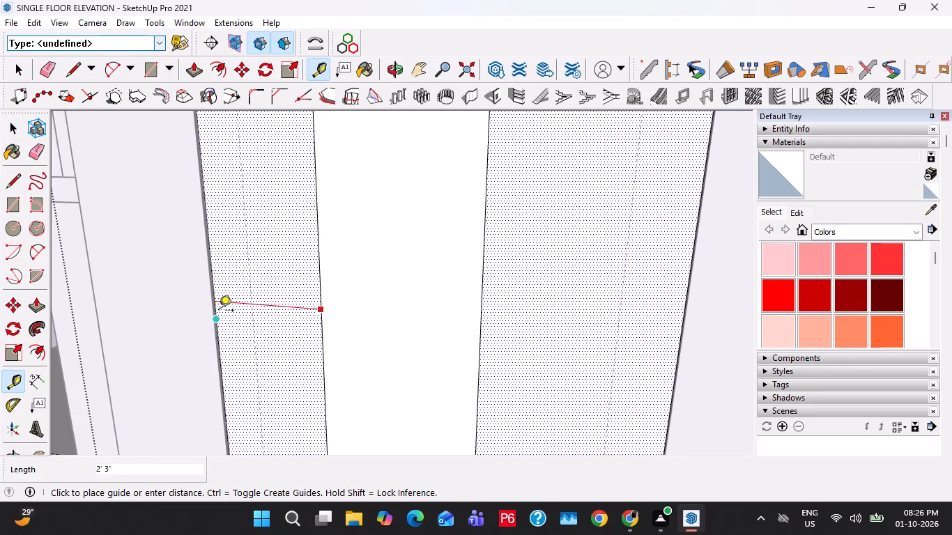
key("space")
Move the original inner rectangle 6" to the right within the wall panel.
scroll(462, 277, "down", 5)
middle_click_drag(432, 322, 456, 318)
scroll(452, 318, "down", 1)
double_click(446, 321)
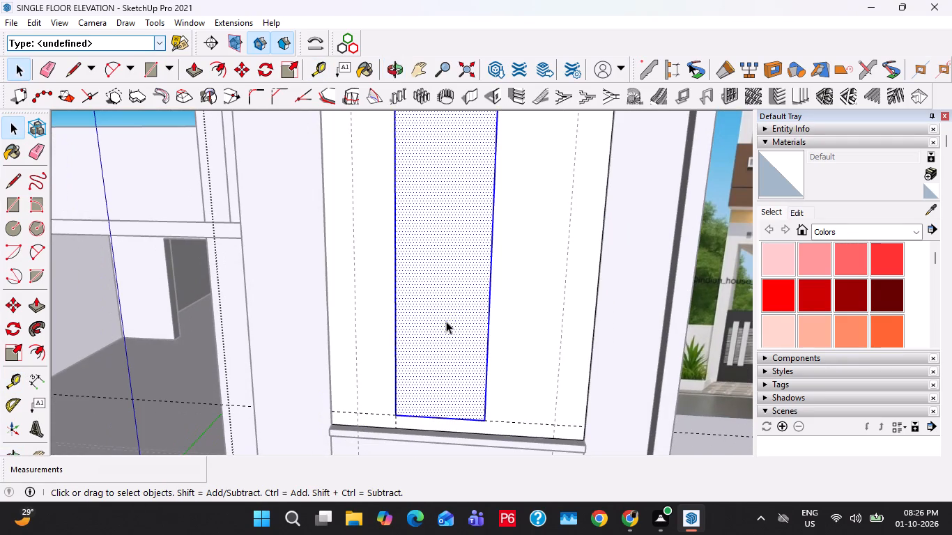
key("m")
left_click(507, 350)
type("6\"")
key("Return")
scroll(432, 368, "down", 6)
key("space")
middle_click_drag(428, 375, 452, 375)
scroll(454, 359, "down", 2)
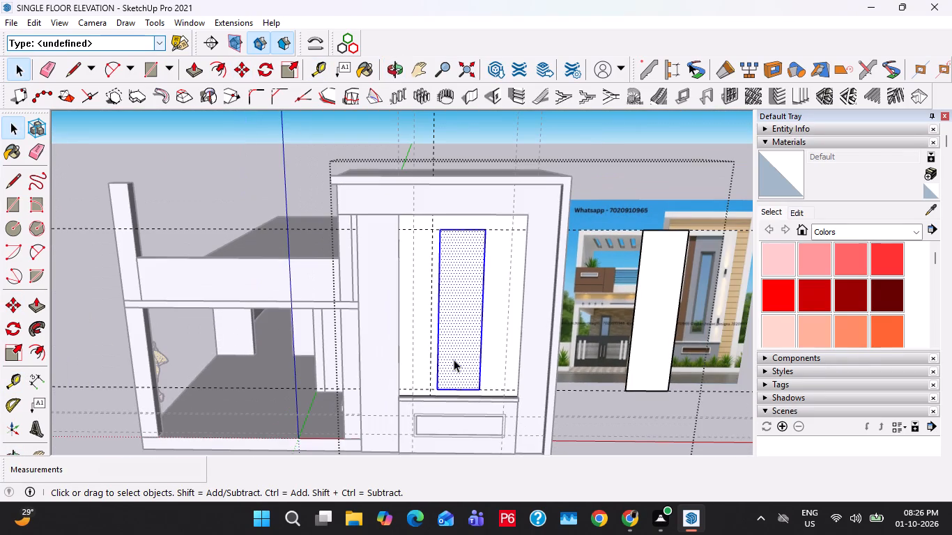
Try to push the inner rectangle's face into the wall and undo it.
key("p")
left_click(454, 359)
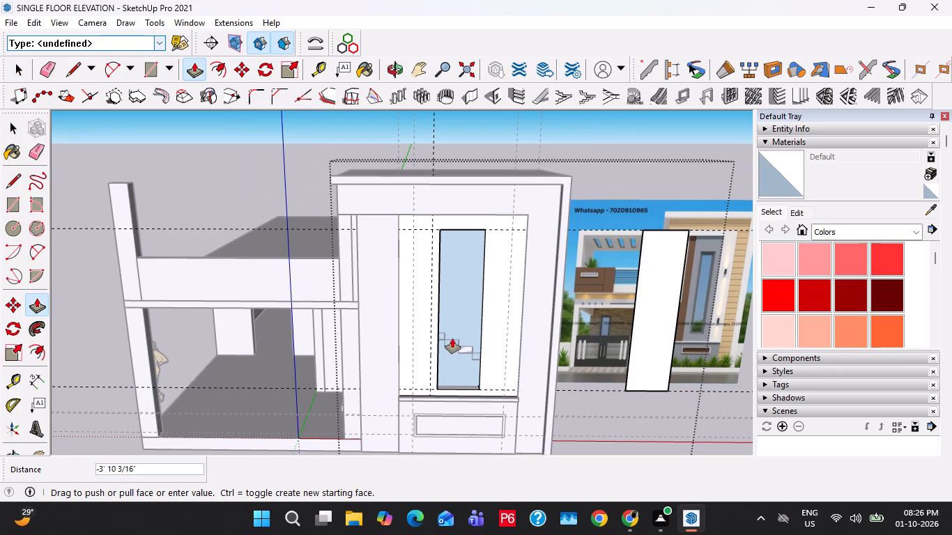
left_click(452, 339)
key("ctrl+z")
Push the inner rectangle's face back through the wall to cut a tall window opening.
left_click(461, 334)
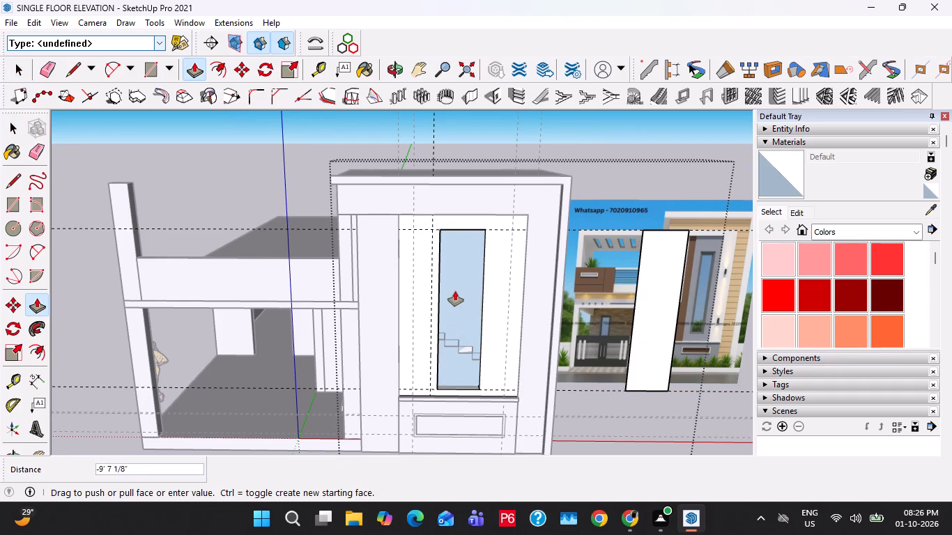
left_click(458, 280)
key("space")
Extrude the copied rectangle beside the wall by 1" to form a window panel.
scroll(455, 281, "down", 4)
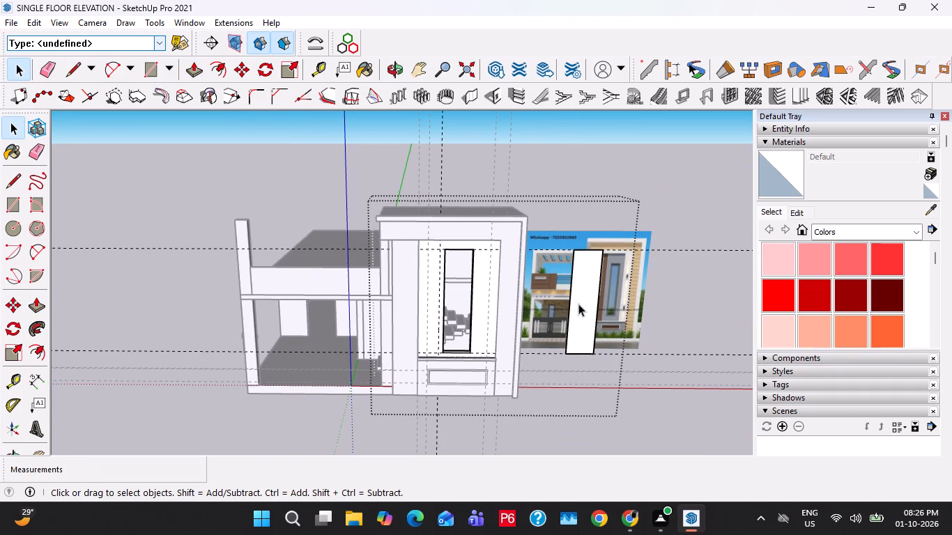
double_click(578, 304)
scroll(580, 306, "up", 2)
key("p")
left_click(580, 307)
type("1\"")
key("Return")
scroll(581, 312, "up", 5)
key("space")
Offset the window panel's front face inward by 2" to outline the frame.
key("g")
key("f")
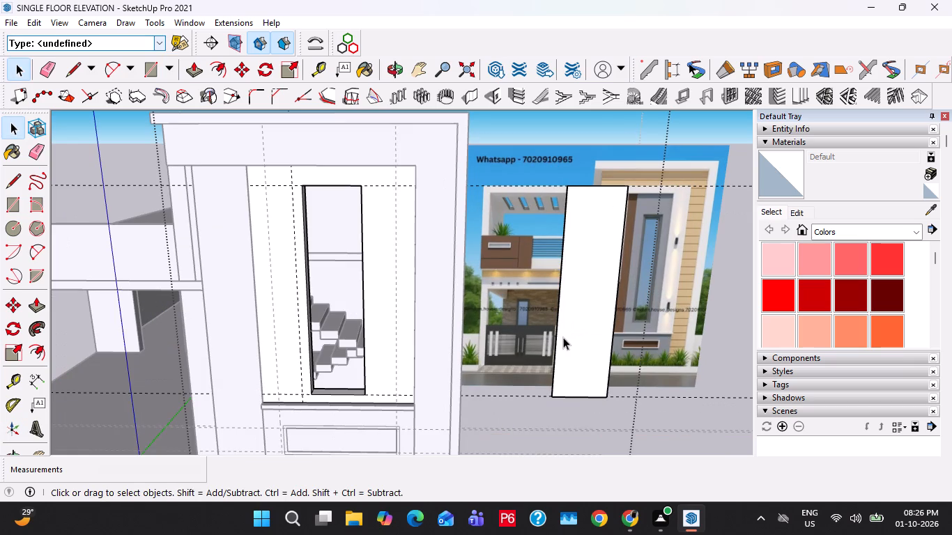
key("f")
left_click(560, 341)
key("2")
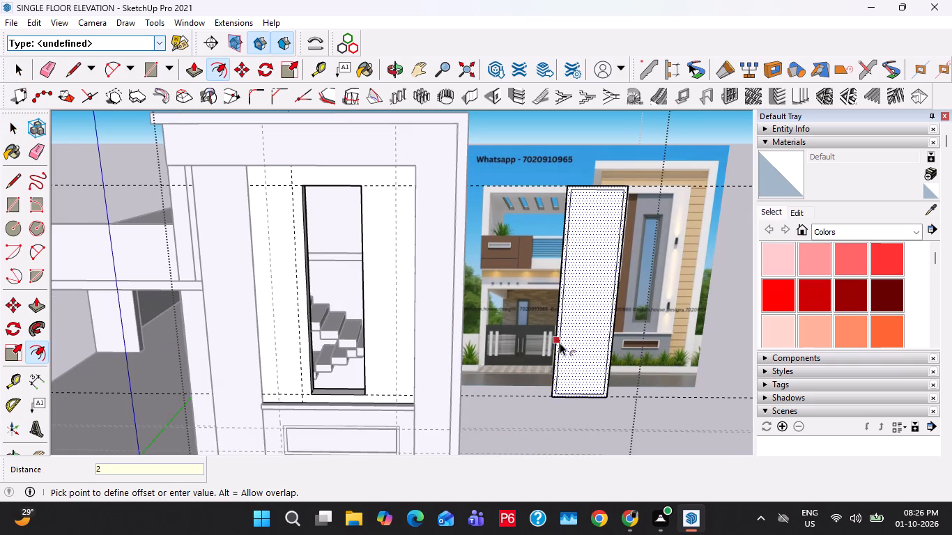
key("shift+quotedbl")
key("Return")
key("space")
Paint the panel's front inner face with Translucent Glass Gray from the Glass and Mirrors materials.
scroll(562, 342, "up", 3)
left_click(578, 348)
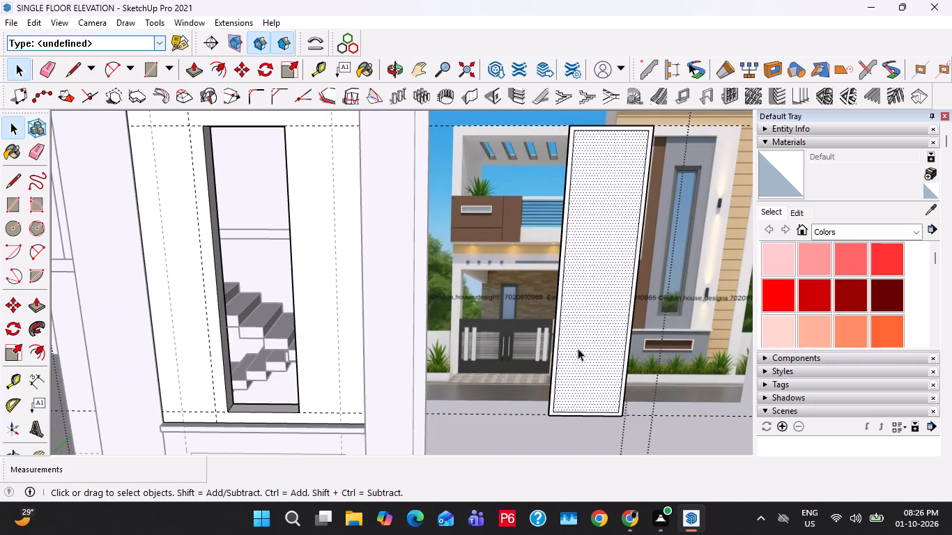
double_click(578, 348)
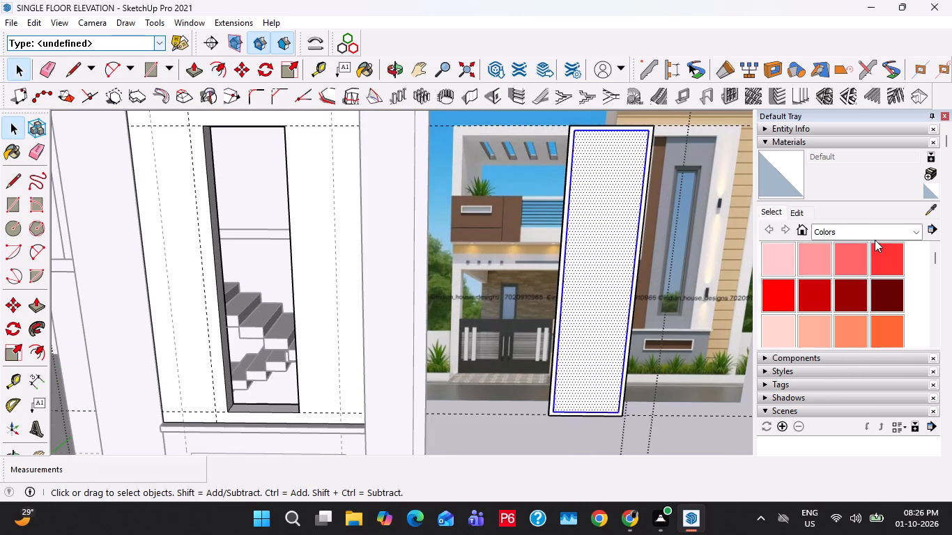
left_click(876, 238)
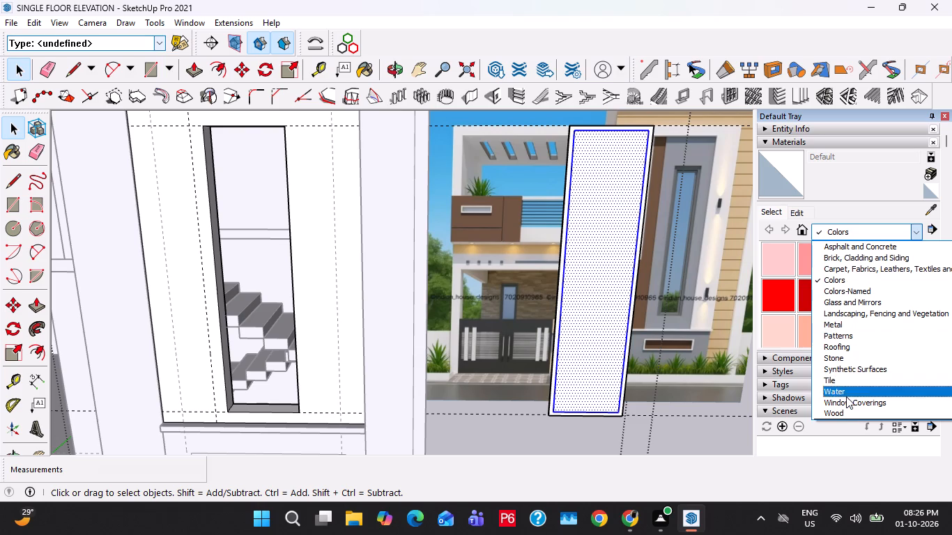
left_click(865, 300)
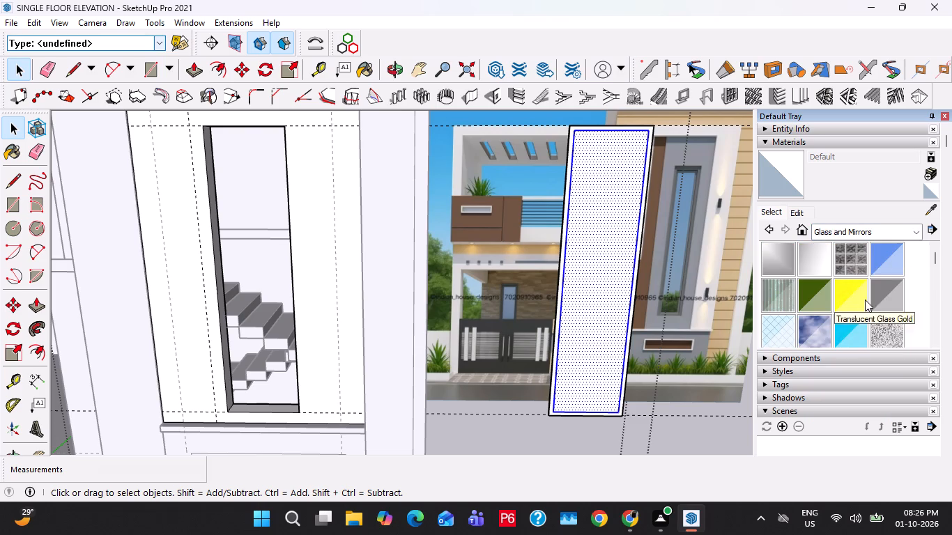
left_click(875, 297)
left_click(590, 304)
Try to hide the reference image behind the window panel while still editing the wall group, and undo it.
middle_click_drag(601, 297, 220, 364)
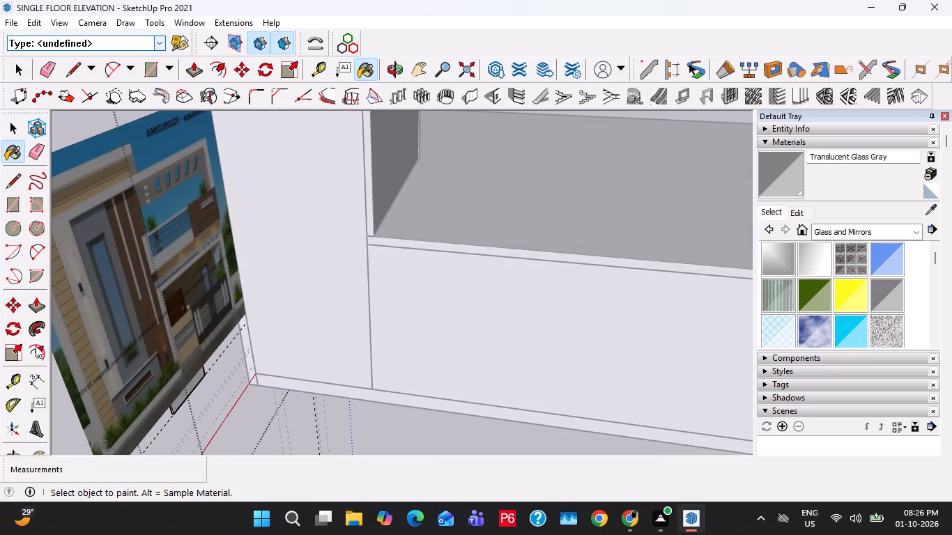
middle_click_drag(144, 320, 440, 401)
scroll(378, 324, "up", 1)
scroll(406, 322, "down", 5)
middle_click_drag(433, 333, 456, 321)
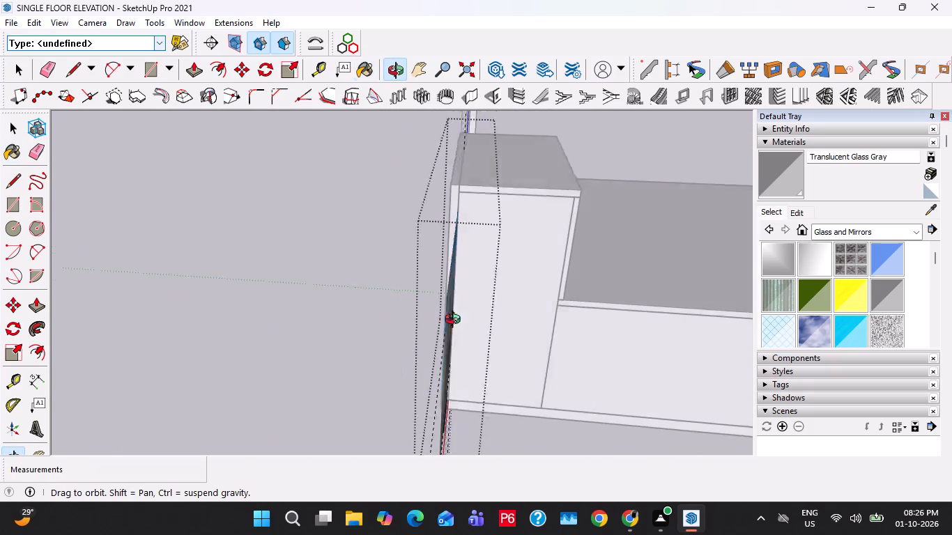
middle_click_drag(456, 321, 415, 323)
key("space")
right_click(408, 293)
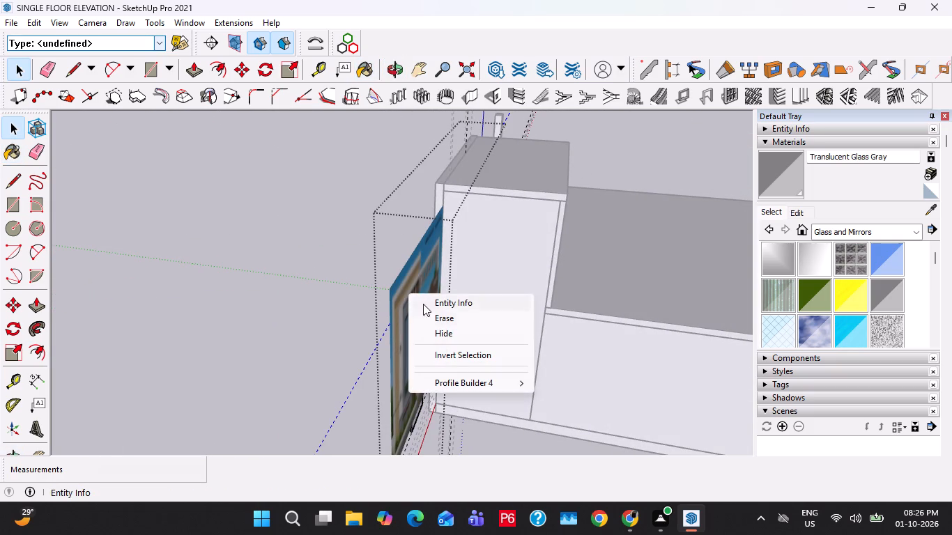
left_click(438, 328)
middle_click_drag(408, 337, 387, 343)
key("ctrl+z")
Exit the wall group and hide the reference image that blocks the back of the window panel.
key("Escape")
key("Escape")
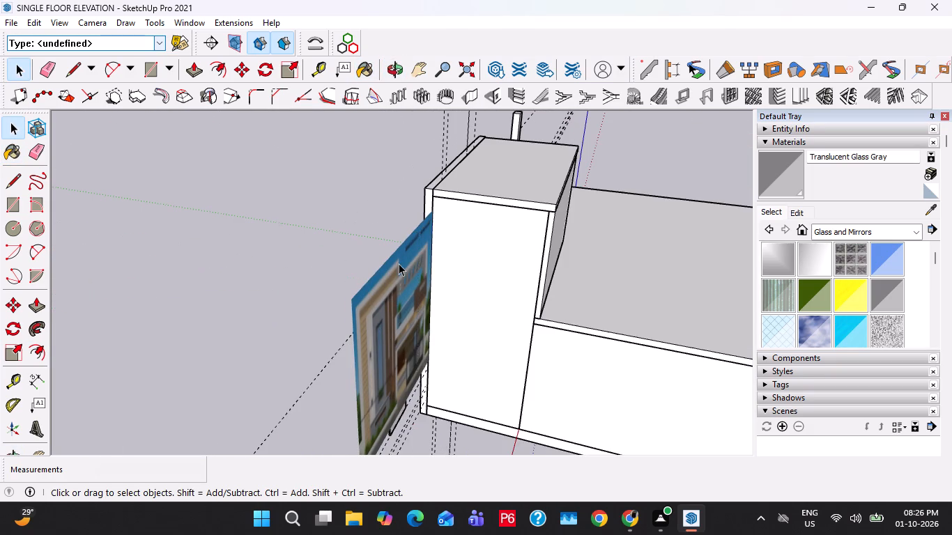
left_click(399, 263)
right_click(399, 263)
left_click(444, 299)
key("ctrl+z")
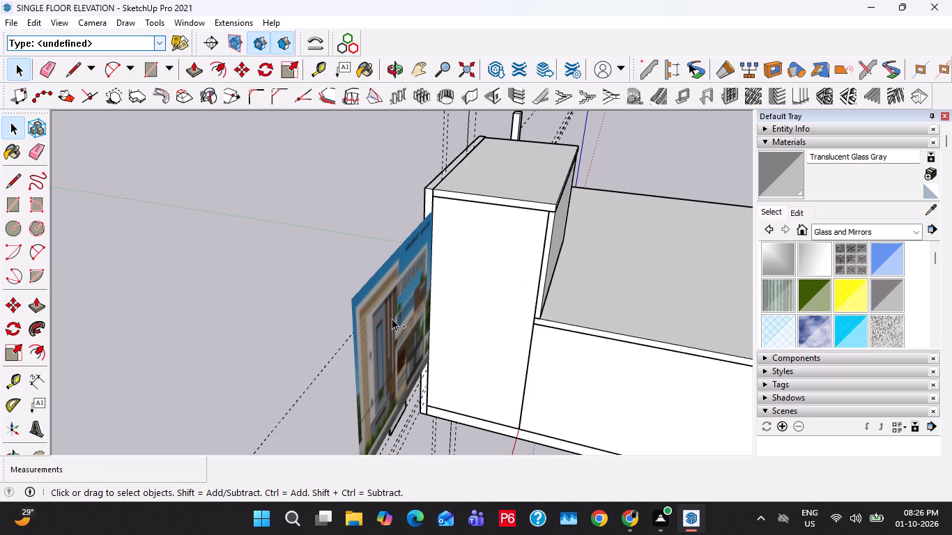
right_click(400, 274)
left_click(435, 310)
Open the wall group and offset the window panel's back face inward by 2.
double_click(397, 331)
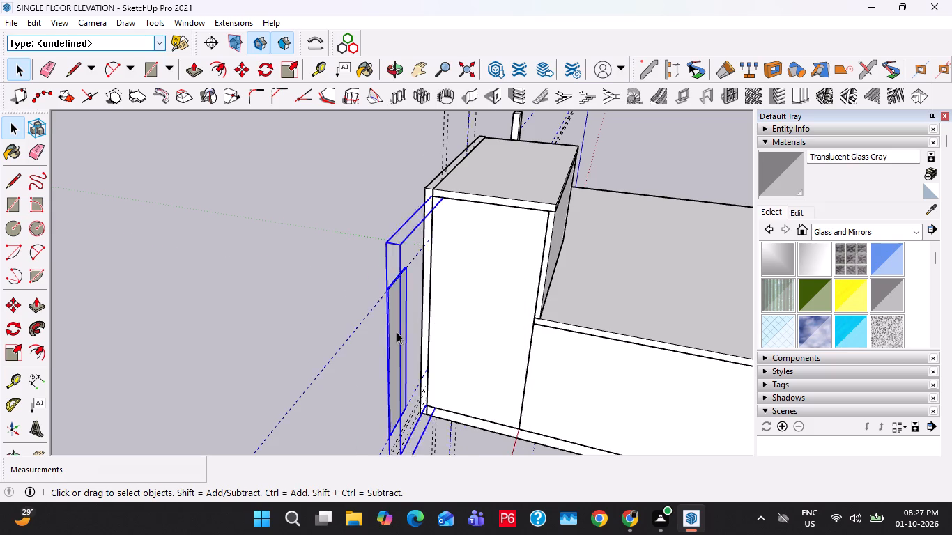
scroll(388, 286, "up", 7)
double_click(396, 302)
middle_click_drag(398, 300, 382, 301)
scroll(384, 307, "up", 2)
key("f")
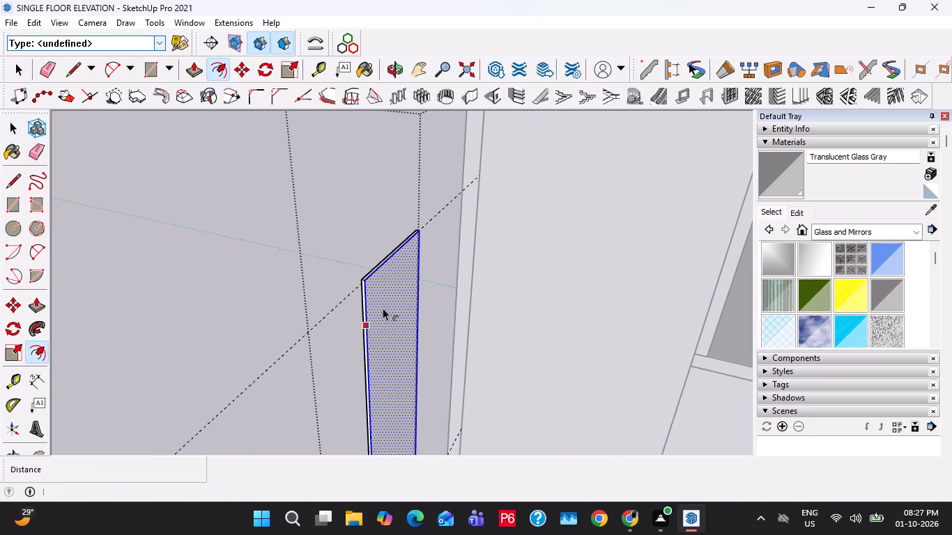
left_click(376, 308)
key("2")
key("Return")
key("space")
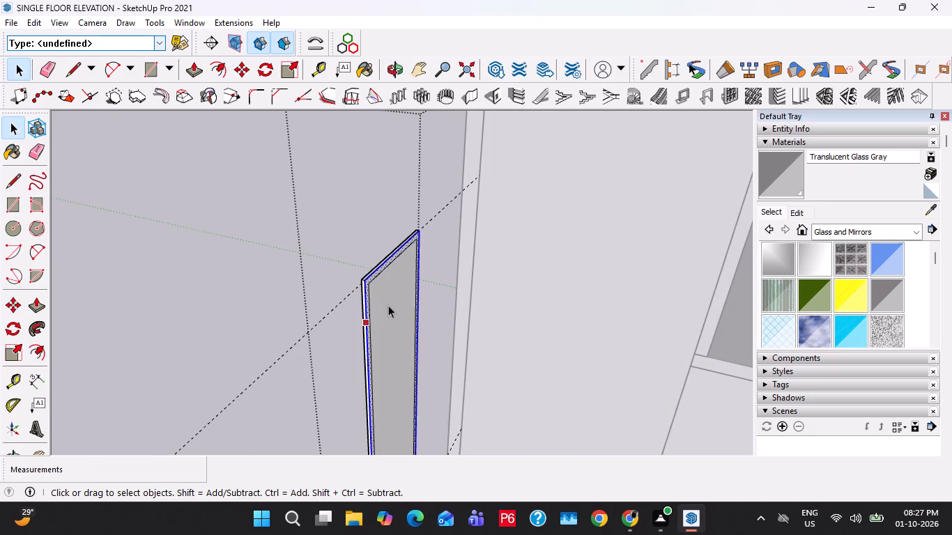
Paint the panel's back inner face with Translucent Glass Gray and exit the group.
left_click(388, 305)
left_click(775, 178)
left_click(370, 303)
left_click(394, 306)
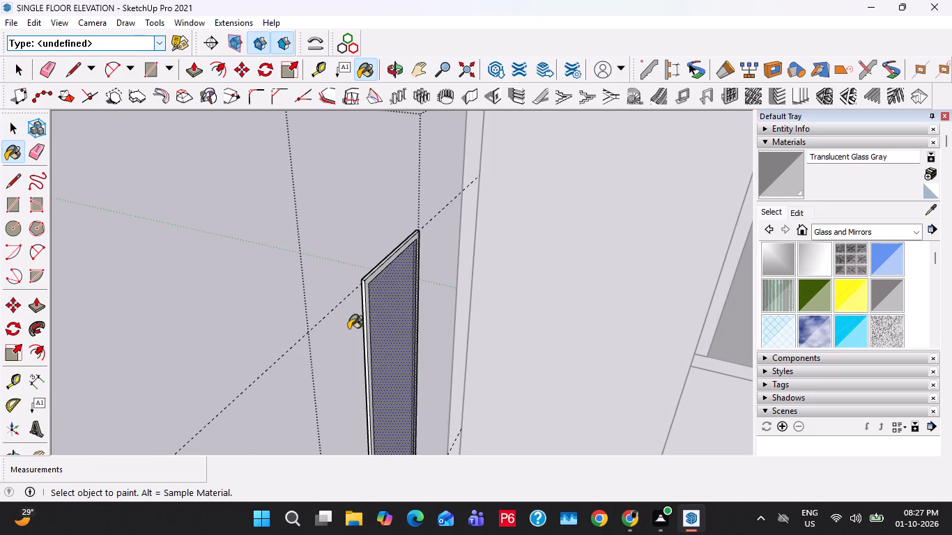
middle_click_drag(358, 329, 581, 317)
left_click(562, 291)
middle_click_drag(567, 307, 725, 302)
key("space")
key("Escape")
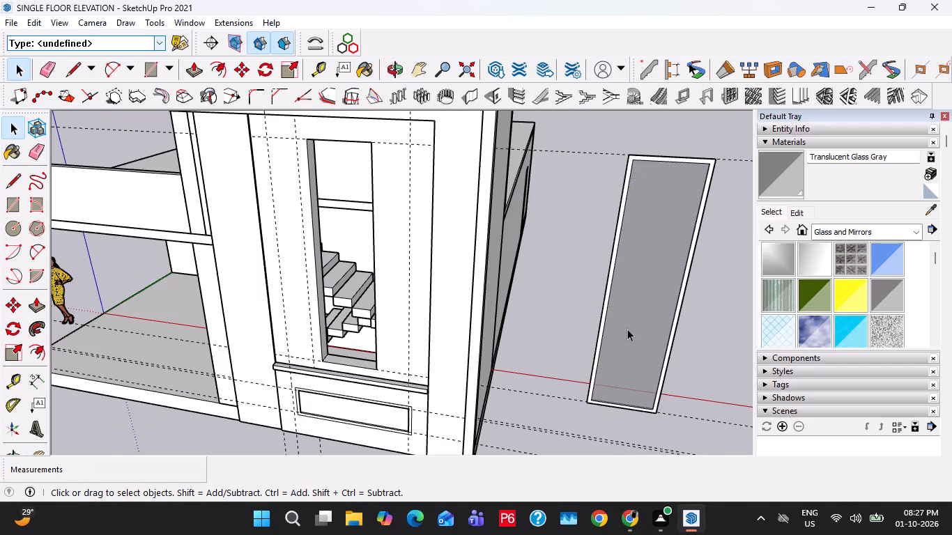
Open the wall group and unhide the reference image behind the window panel.
left_click(629, 349)
middle_click_drag(601, 384, 632, 384)
double_click(641, 365)
left_click(646, 342)
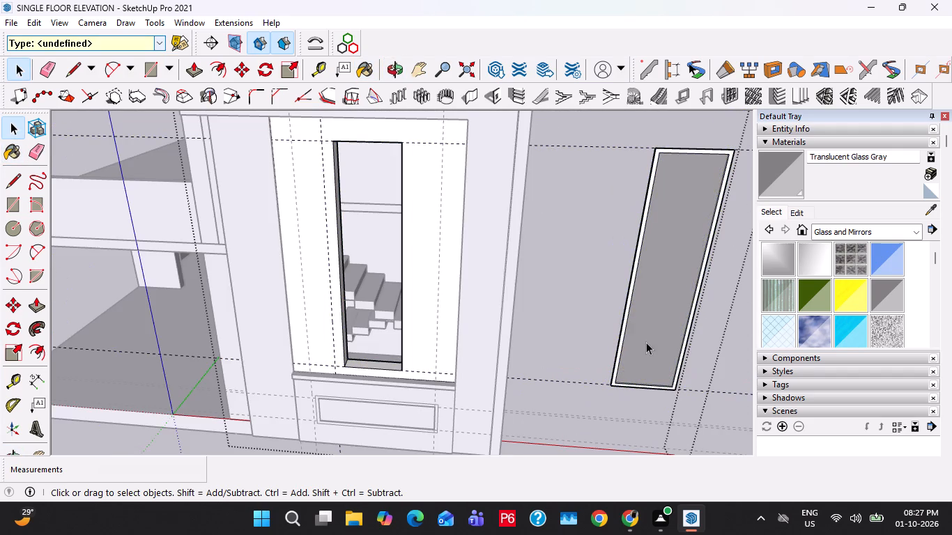
left_click(41, 25)
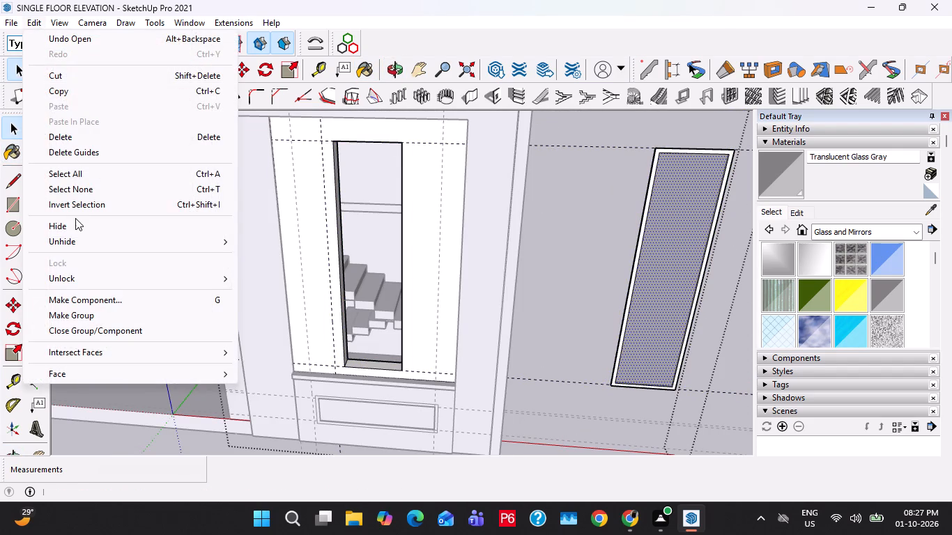
left_click(89, 243)
left_click(280, 257)
Make the whole framed glass window panel a group of its own inside the wall group.
scroll(287, 257, "down", 3)
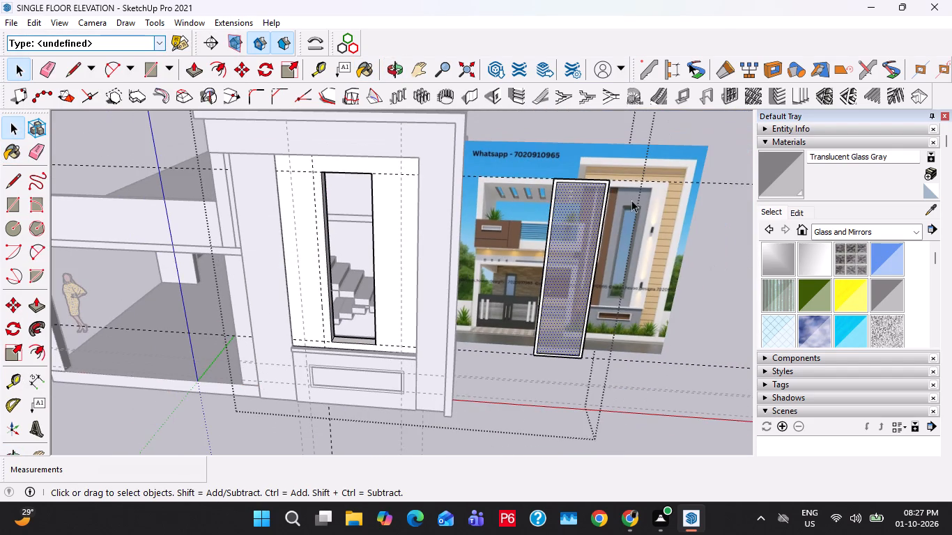
left_click_drag(634, 176, 522, 382)
right_click(558, 297)
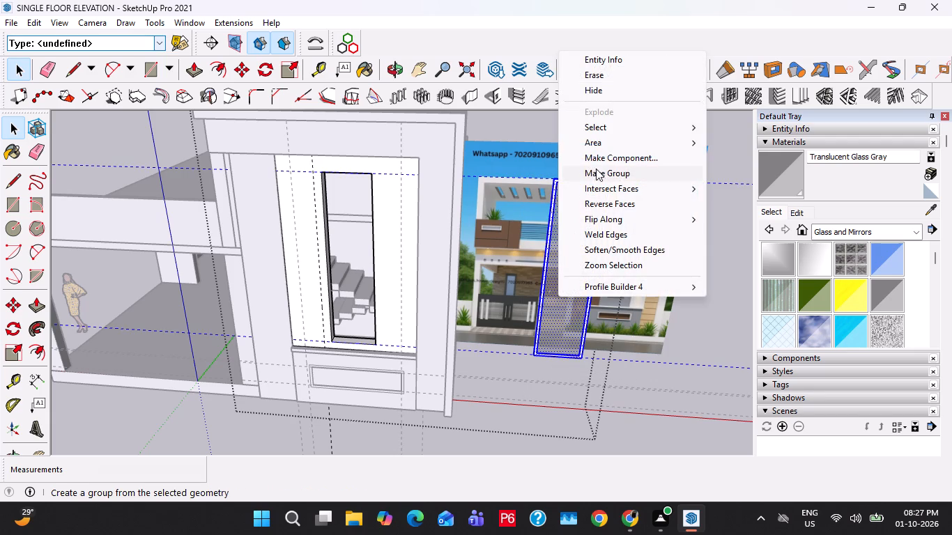
left_click(599, 171)
Move the window panel group into the wall's tall opening, aligning its bottom corner with the opening's, and exit the wall group.
middle_click_drag(606, 338, 618, 345)
scroll(545, 365, "up", 3)
key("m")
left_click(544, 352)
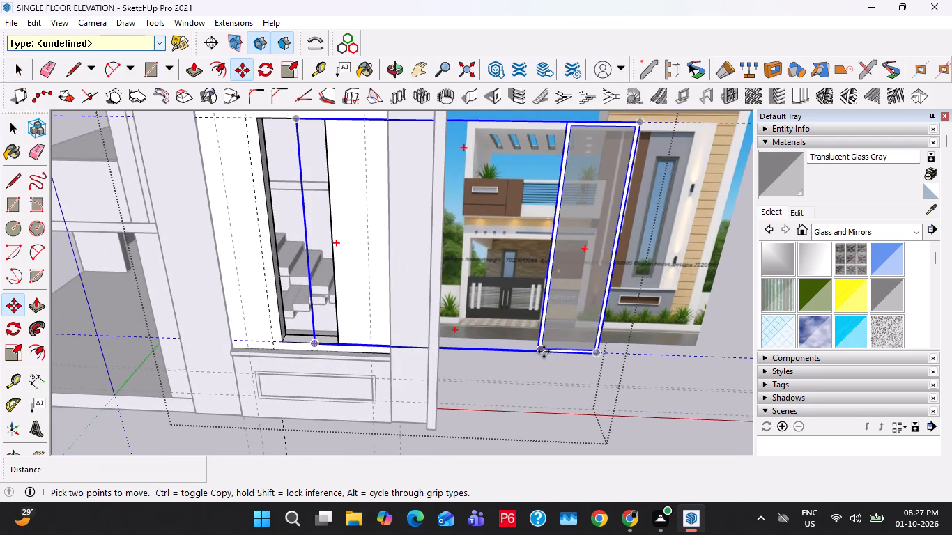
scroll(319, 362, "up", 12)
left_click(275, 330)
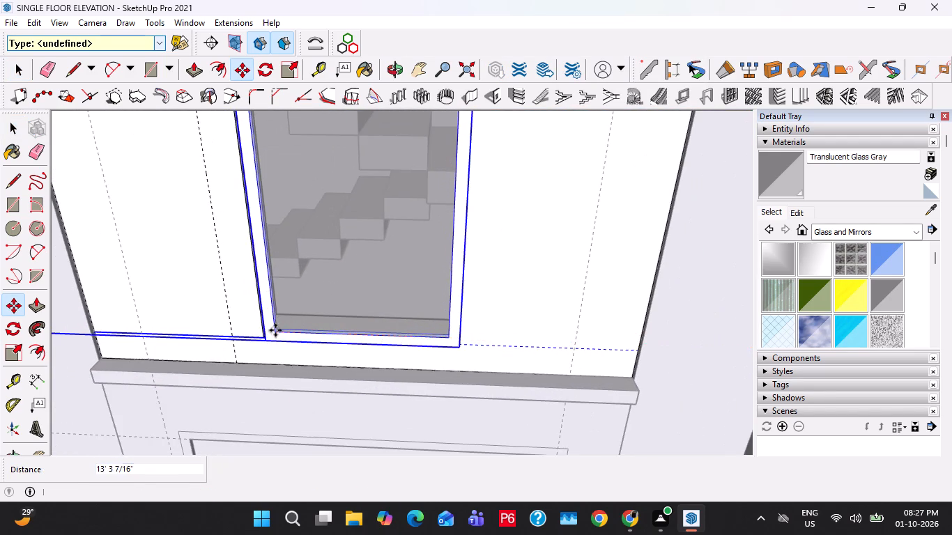
middle_click_drag(325, 359, 484, 419)
scroll(488, 426, "up", 3)
left_click(515, 426)
middle_click_drag(544, 408, 321, 378)
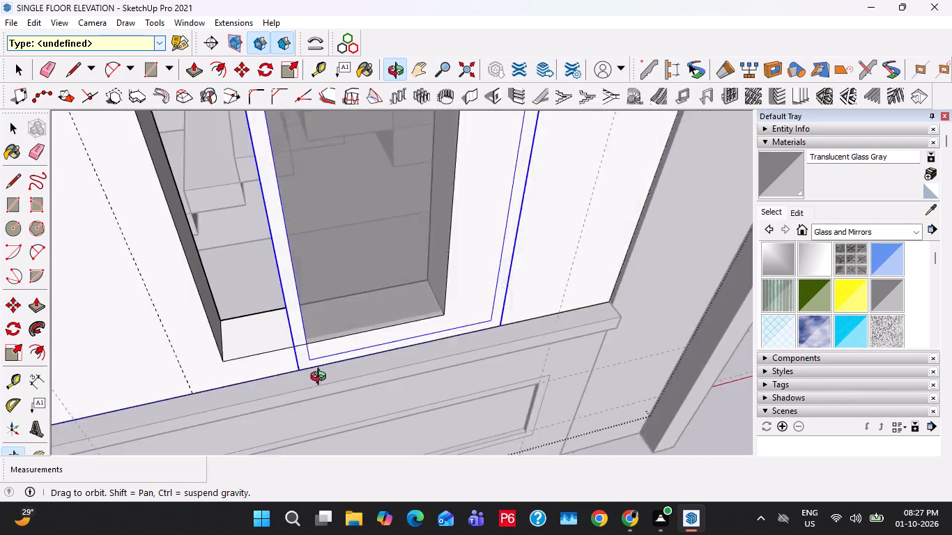
middle_click_drag(321, 378, 321, 376)
scroll(250, 311, "up", 2)
left_click(197, 341)
key("space")
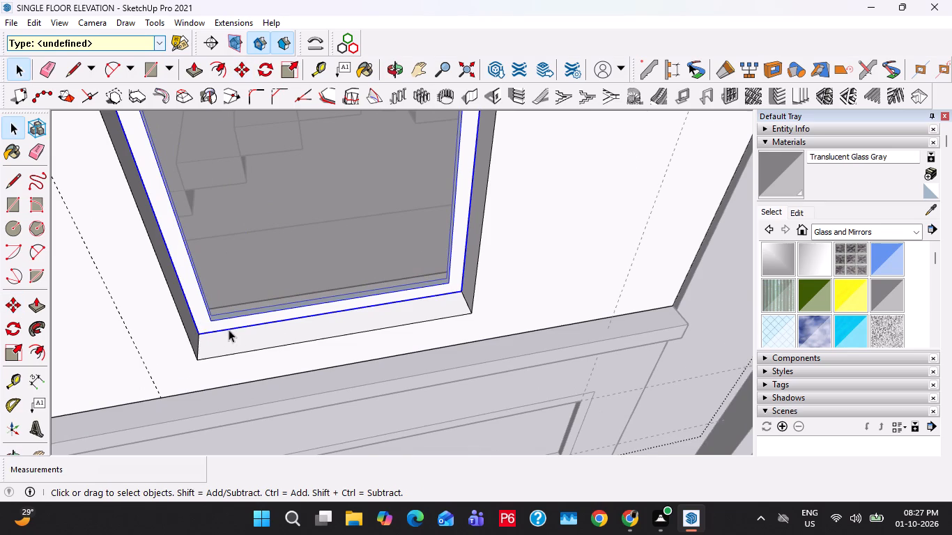
scroll(229, 329, "down", 14)
left_click(571, 419)
Delete all guides from the model.
left_click(36, 25)
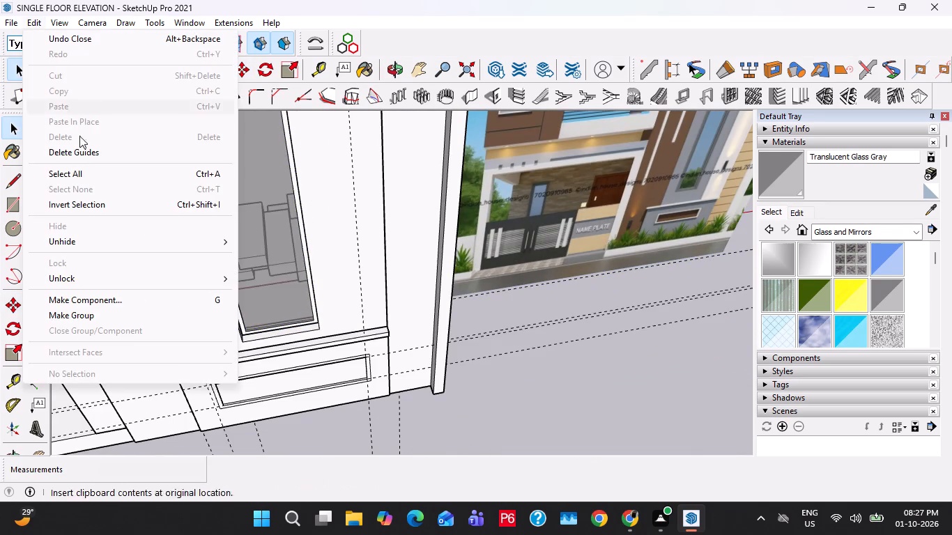
left_click(83, 146)
Examine the front elevation against the reference image and the corner where the front frame meets the stair tower's roof slab.
middle_click_drag(273, 295, 337, 245)
scroll(332, 225, "down", 9)
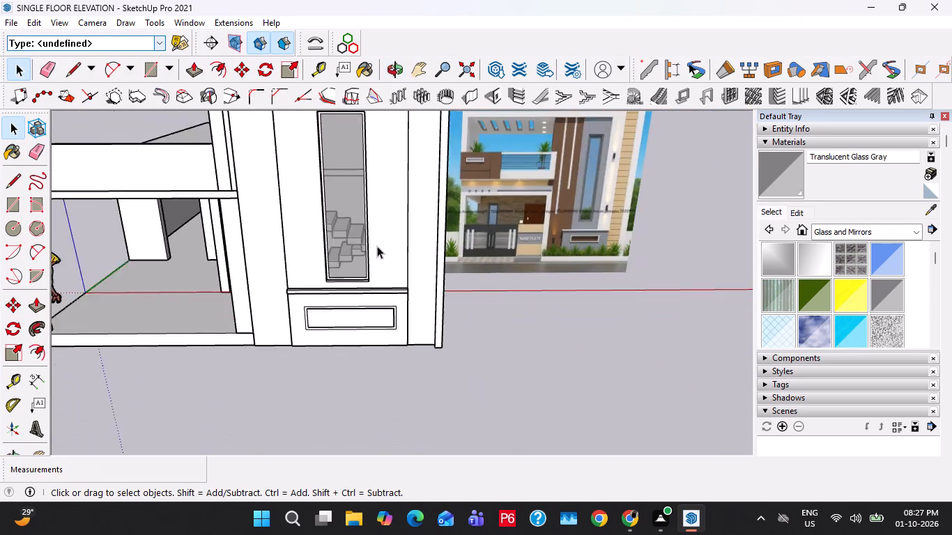
scroll(377, 246, "down", 2)
middle_click_drag(378, 261, 417, 344, "shift")
left_click(459, 394)
middle_click_drag(358, 349, 356, 293)
left_click(525, 360)
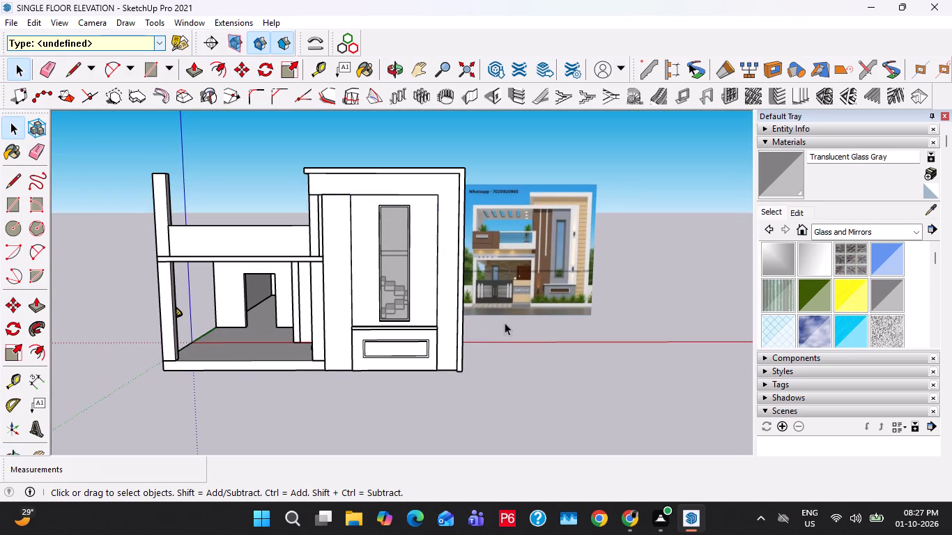
scroll(503, 263, "up", 1)
middle_click_drag(325, 271, 351, 291, "shift")
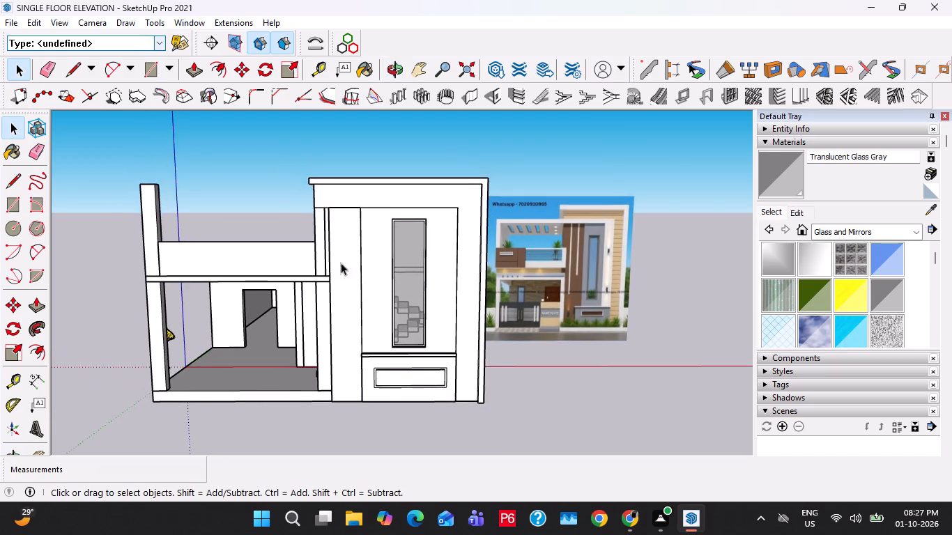
scroll(328, 227, "up", 6)
middle_click_drag(349, 219, 466, 277, "shift")
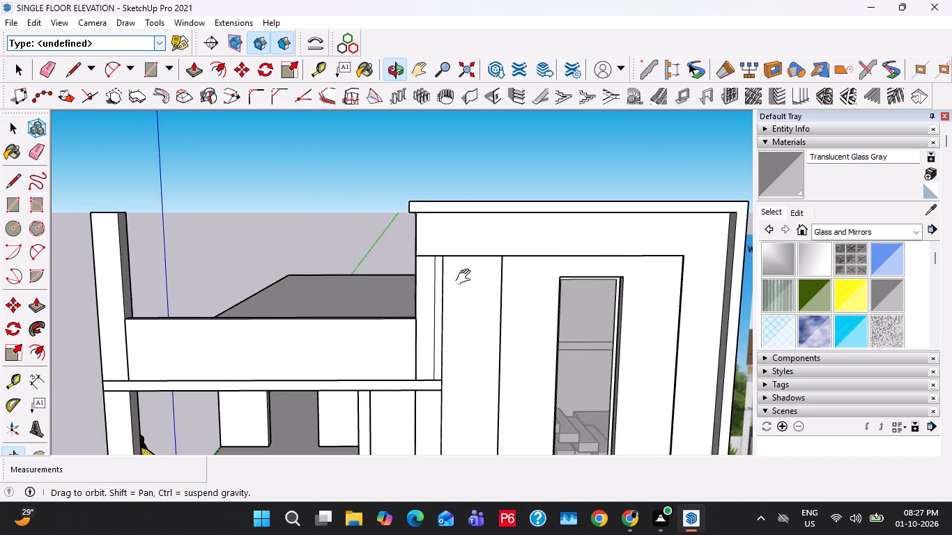
middle_click_drag(466, 277, 629, 288, "shift")
scroll(535, 214, "up", 10)
scroll(521, 241, "down", 2)
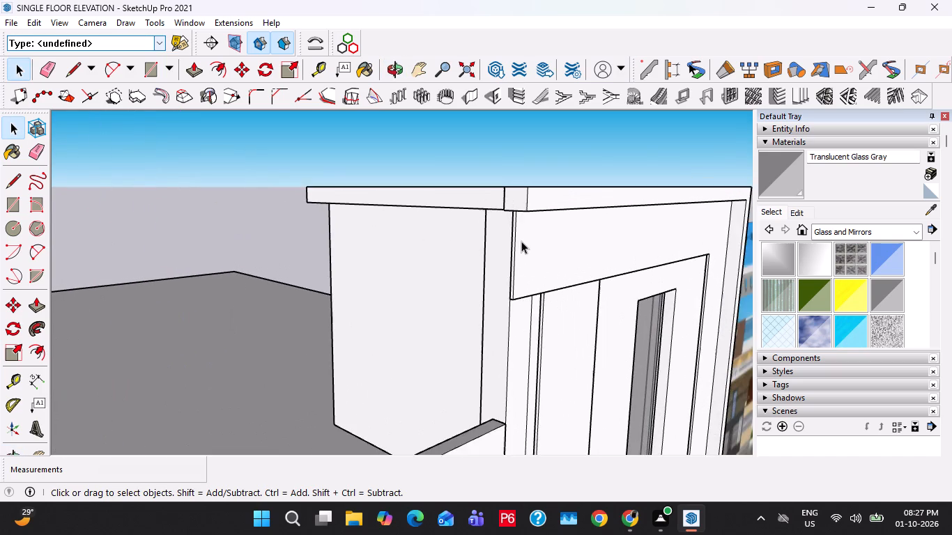
scroll(522, 242, "up", 1)
double_click(522, 242)
scroll(522, 237, "up", 7)
middle_click_drag(514, 194, 570, 152)
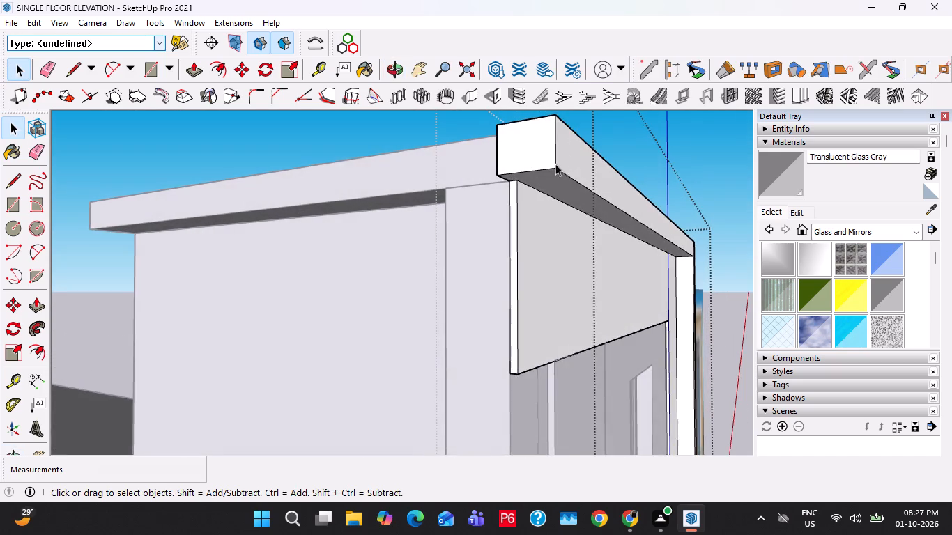
scroll(489, 198, "down", 4)
middle_click_drag(472, 223, 675, 199)
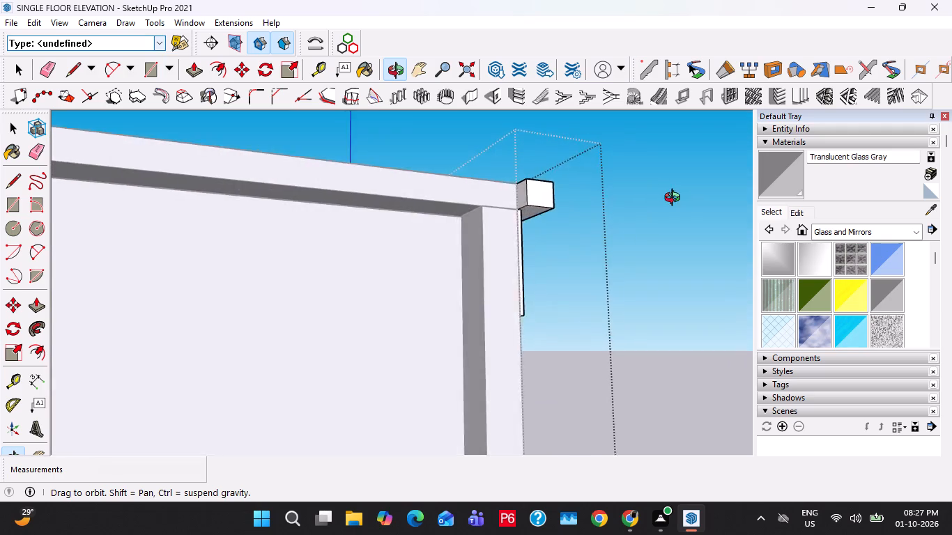
middle_click_drag(675, 199, 691, 220)
scroll(95, 242, "down", 5)
middle_click_drag(198, 291, 0, 355)
middle_click_drag(198, 322, 102, 320)
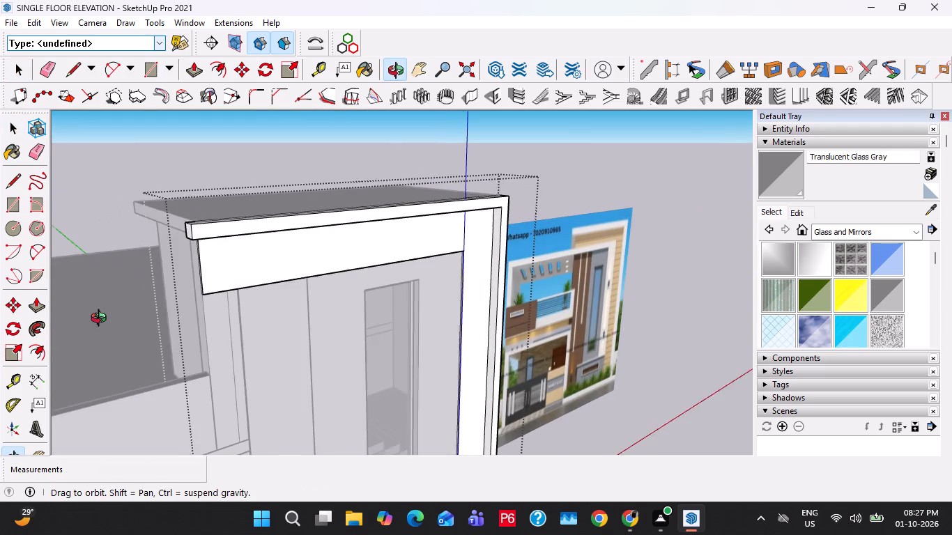
middle_click_drag(102, 320, 98, 320)
key("Escape")
key("Escape")
scroll(245, 288, "down", 2)
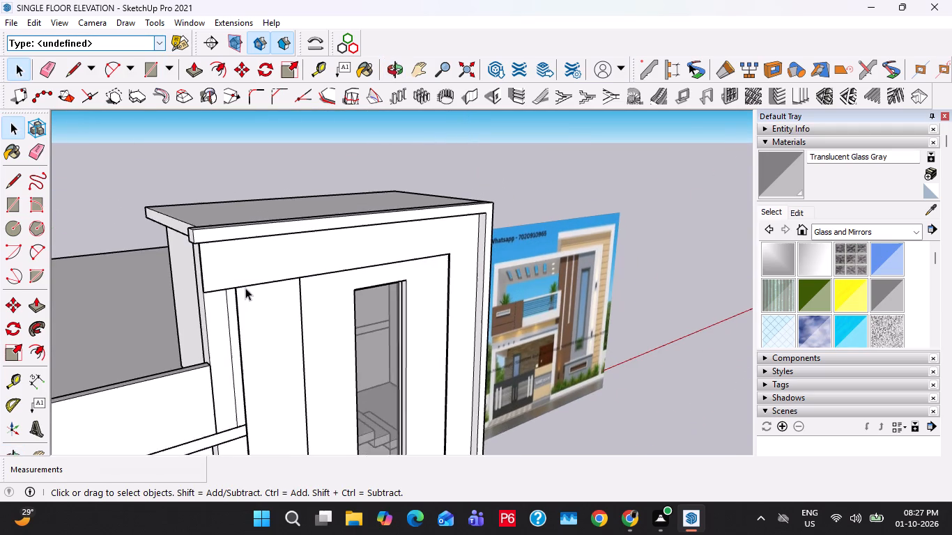
scroll(245, 288, "down", 1)
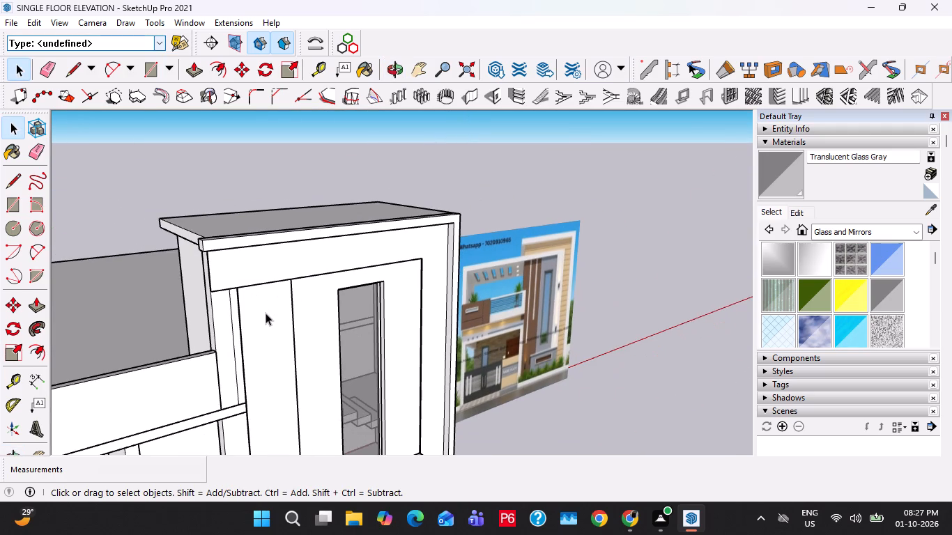
Move the stair tower's roof slab straight up by 2'.
scroll(185, 279, "up", 1)
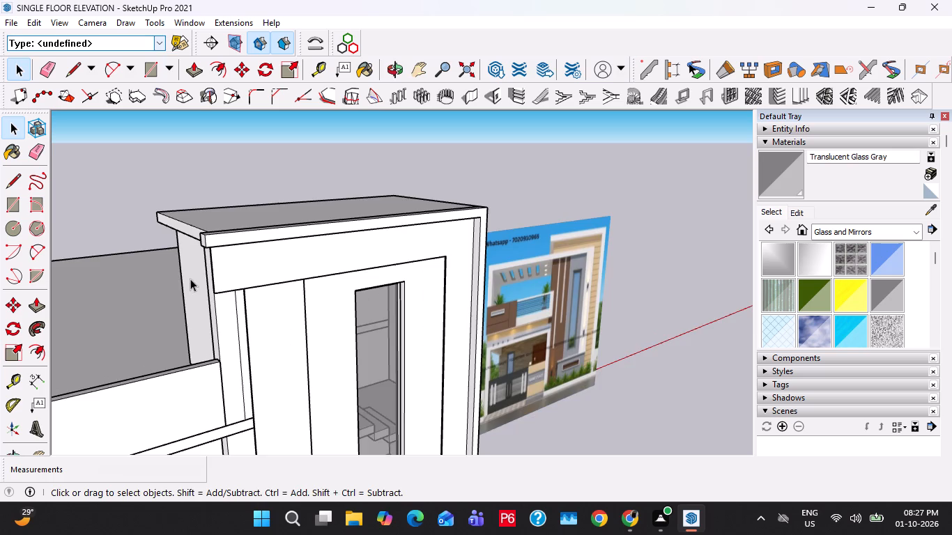
middle_click_drag(190, 279, 235, 334)
left_click(261, 290)
middle_click_drag(263, 293, 263, 282)
key("m")
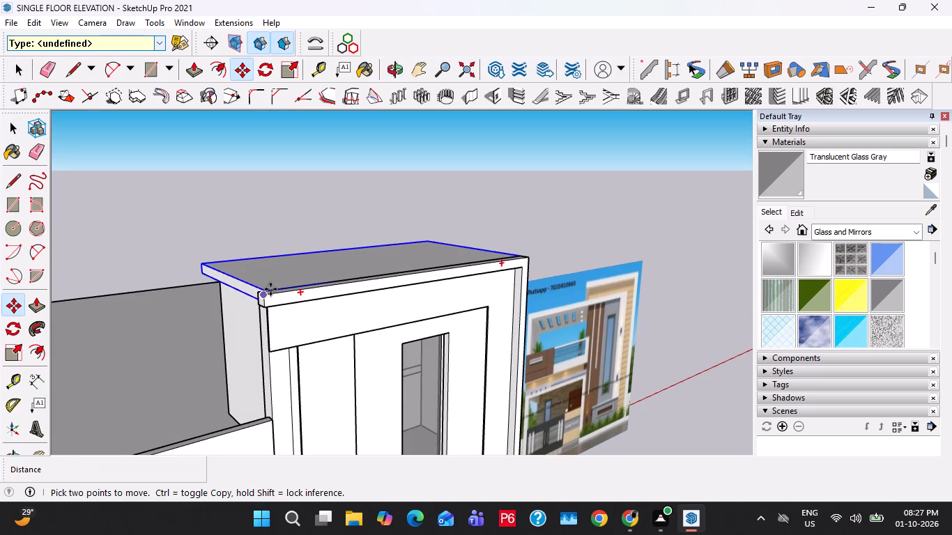
scroll(268, 284, "up", 3)
left_click(268, 284)
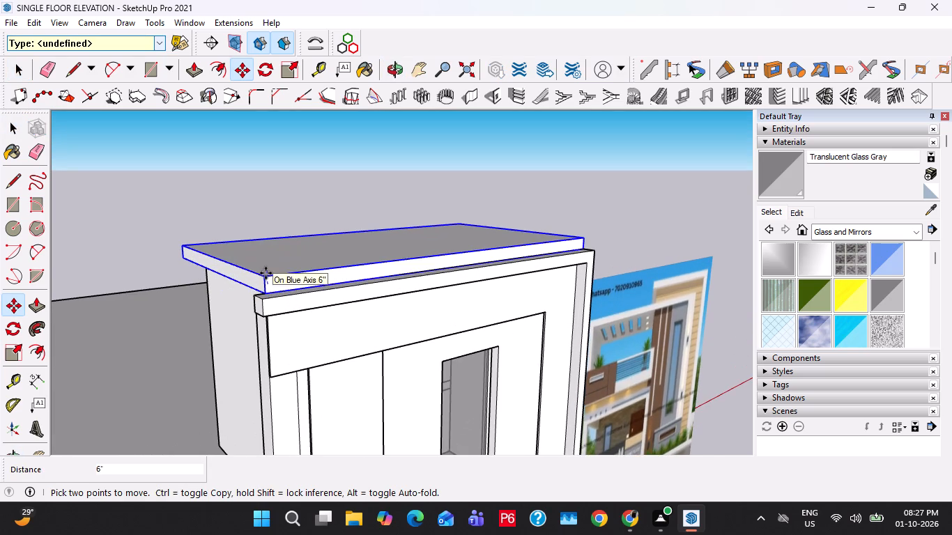
type("2'")
key("Return")
key("space")
Open the tower's left side wall group and push/pull its top face up to the raised roof slab's underside.
double_click(227, 290)
key("p")
left_click(241, 279)
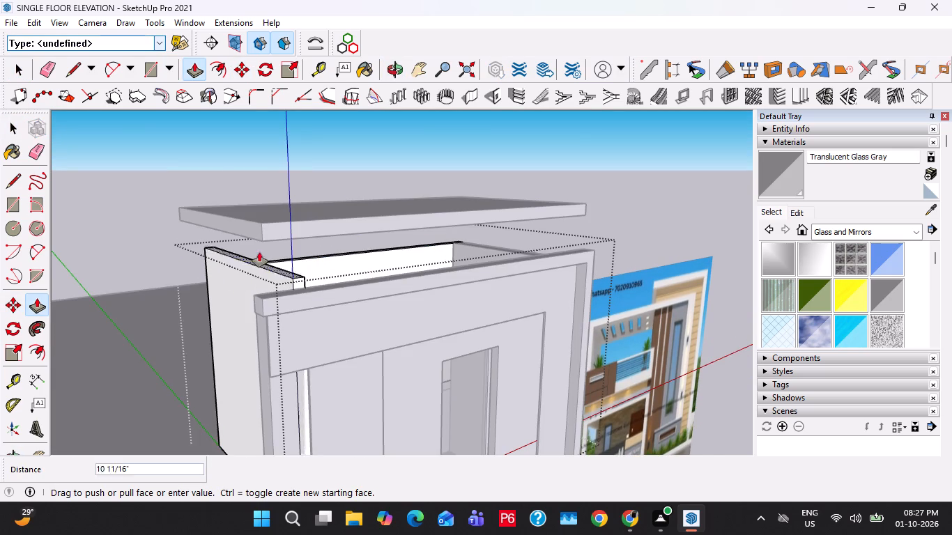
left_click(262, 235)
middle_click_drag(396, 280, 318, 304)
key("space")
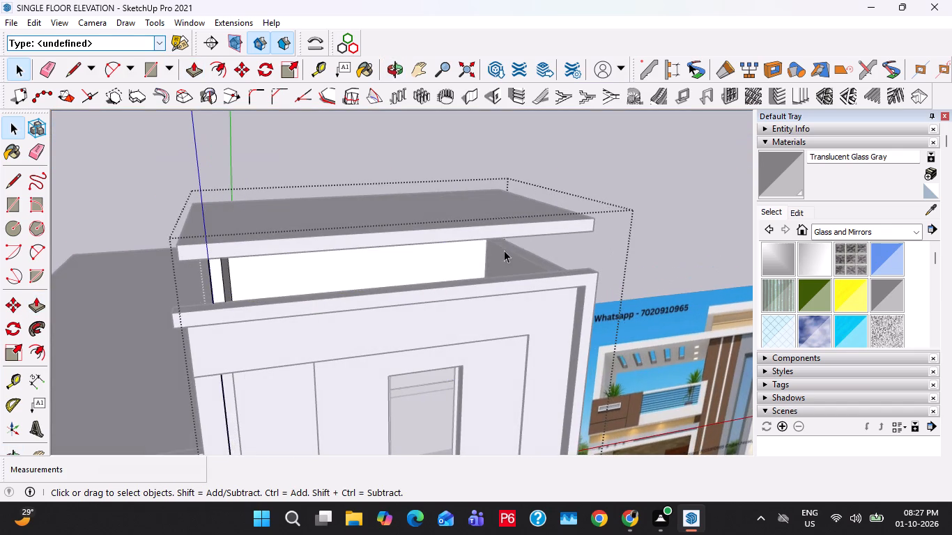
Open the tower's right side wall group and push/pull its top face up to the roof slab's underside.
double_click(504, 250)
key("p")
left_click(533, 255)
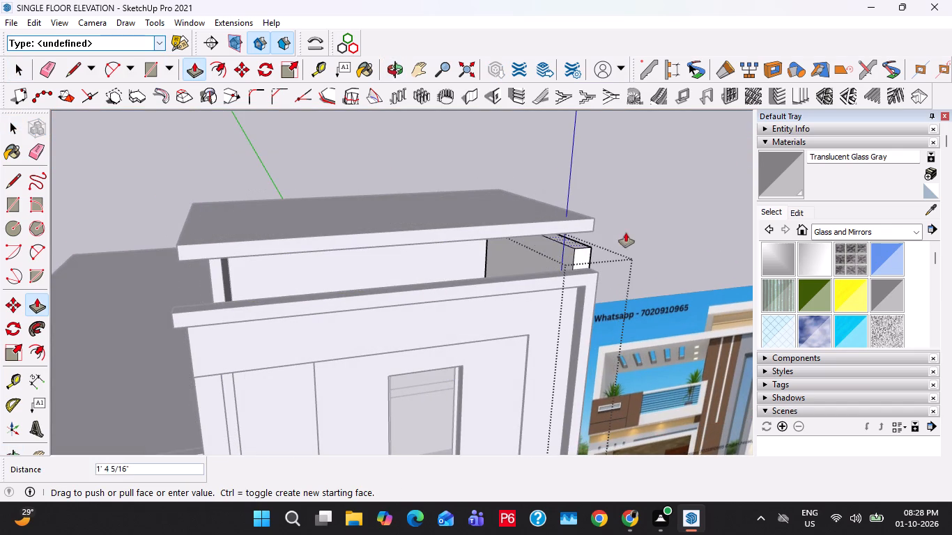
left_click(590, 228)
middle_click_drag(553, 253, 204, 322)
key("space")
Open the tower's rear wall group, push/pull its top face up to the roof slab's underside, and exit the group.
middle_click_drag(436, 297, 329, 311)
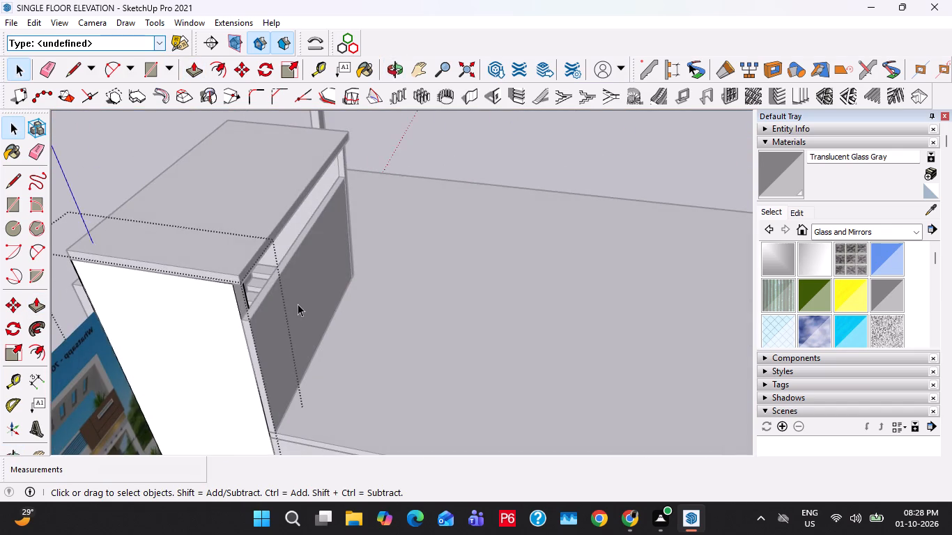
double_click(298, 304)
key("p")
left_click(278, 281)
key("space")
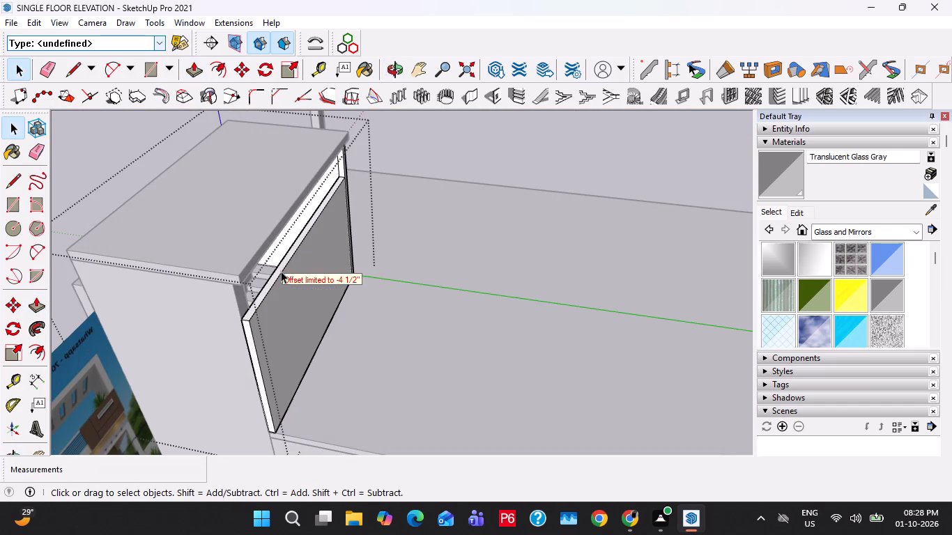
left_click(280, 271)
key("p")
left_click(278, 267)
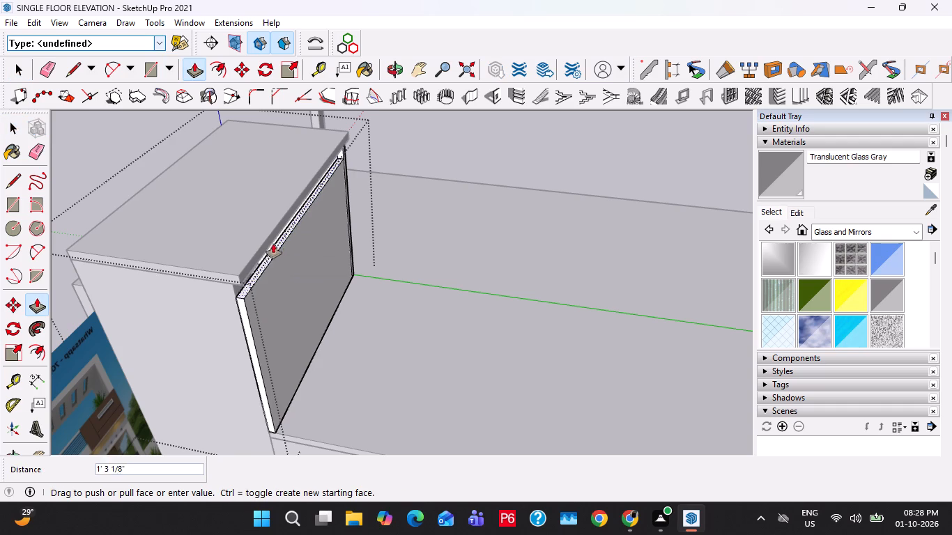
left_click(243, 287)
key("space")
scroll(323, 282, "down", 10)
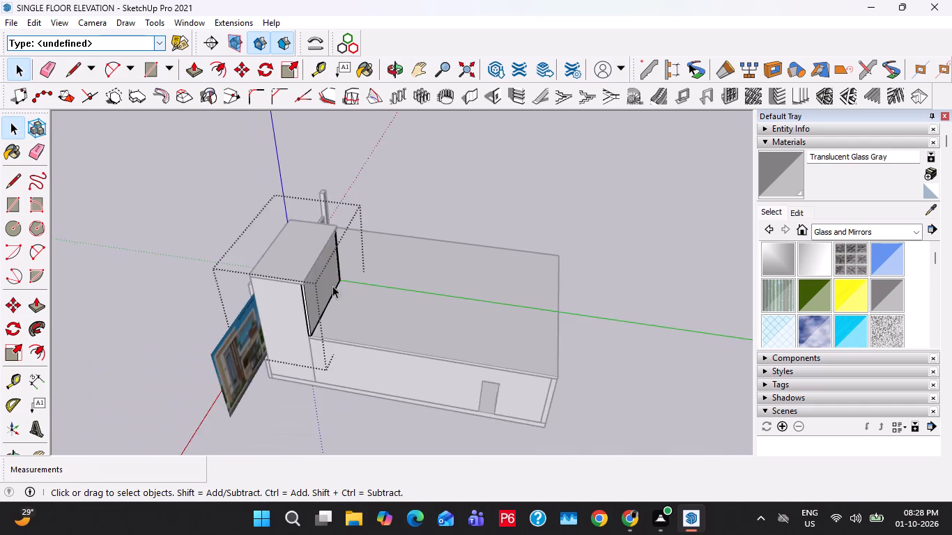
middle_click_drag(316, 302, 484, 240)
key("Escape")
key("Escape")
key("Escape")
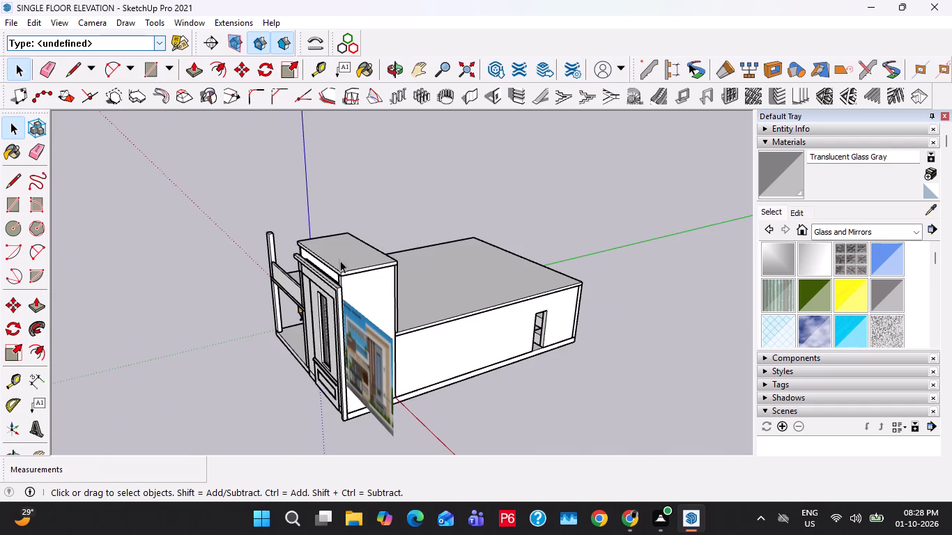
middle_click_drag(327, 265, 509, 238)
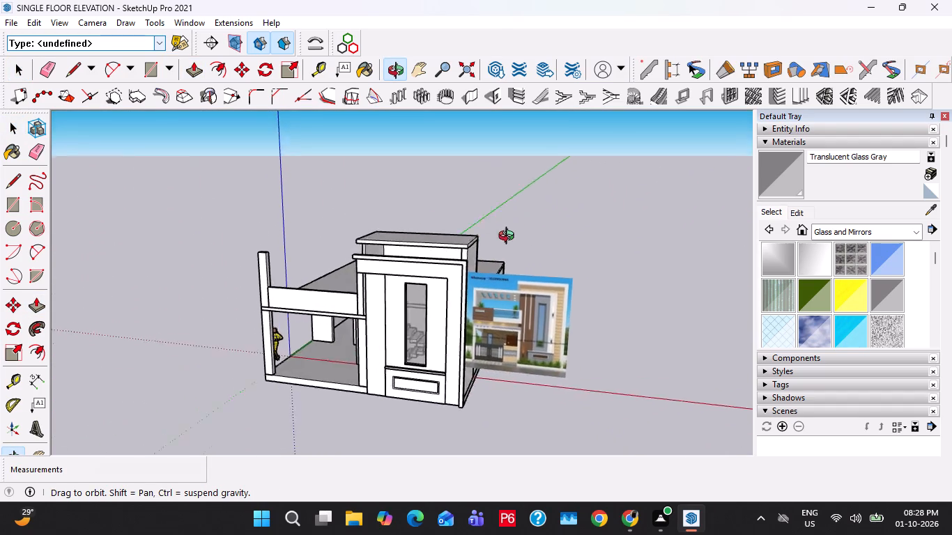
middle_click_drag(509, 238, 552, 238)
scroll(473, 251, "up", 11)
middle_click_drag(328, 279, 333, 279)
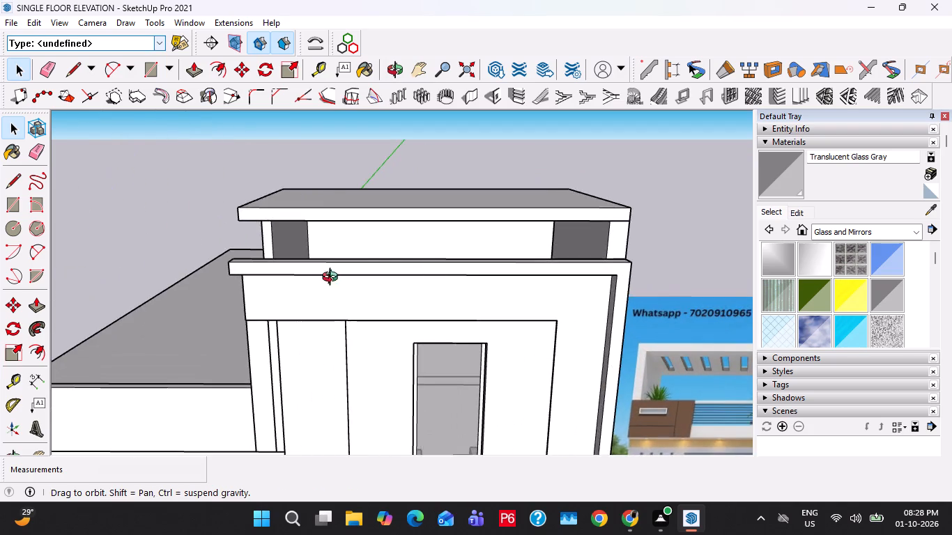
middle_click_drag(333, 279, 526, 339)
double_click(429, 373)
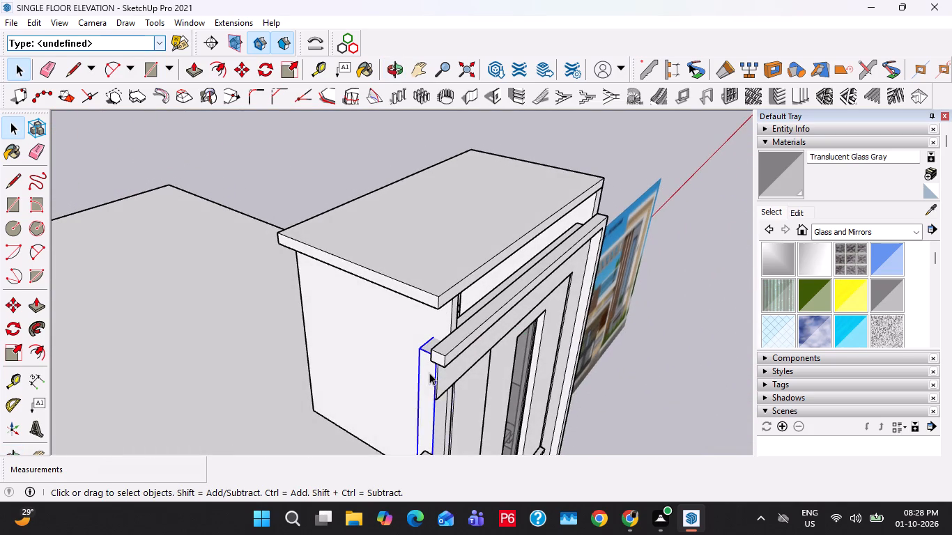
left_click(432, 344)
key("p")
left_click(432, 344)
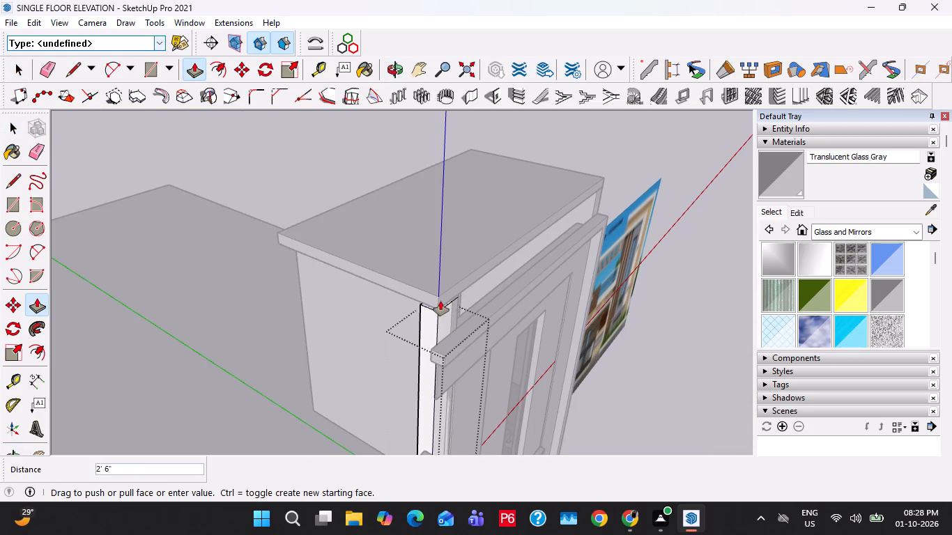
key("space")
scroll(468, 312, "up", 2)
Open the tower's front wall group, push/pull its top face up to the roof slab's underside, and exit the group.
left_click(478, 307)
key("Escape")
double_click(478, 307)
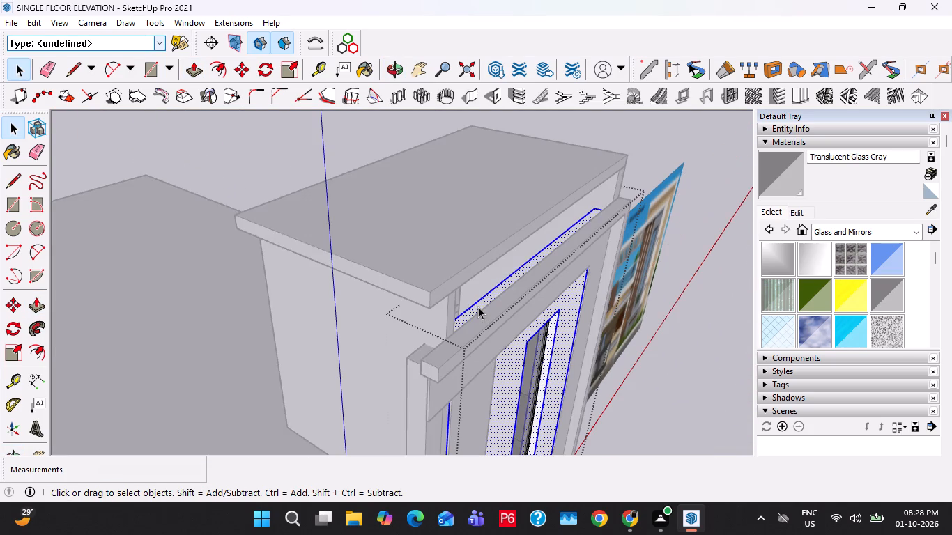
key("bracketleft")
left_click(486, 305)
key("p")
left_click(487, 301)
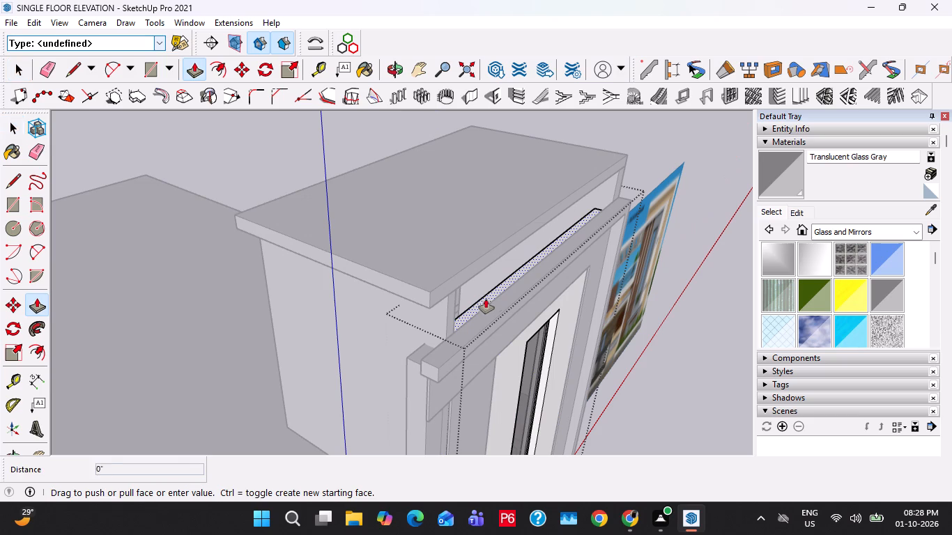
left_click(465, 287)
key("space")
scroll(378, 284, "down", 5)
middle_click_drag(454, 304, 346, 270)
key("Escape")
key("Escape")
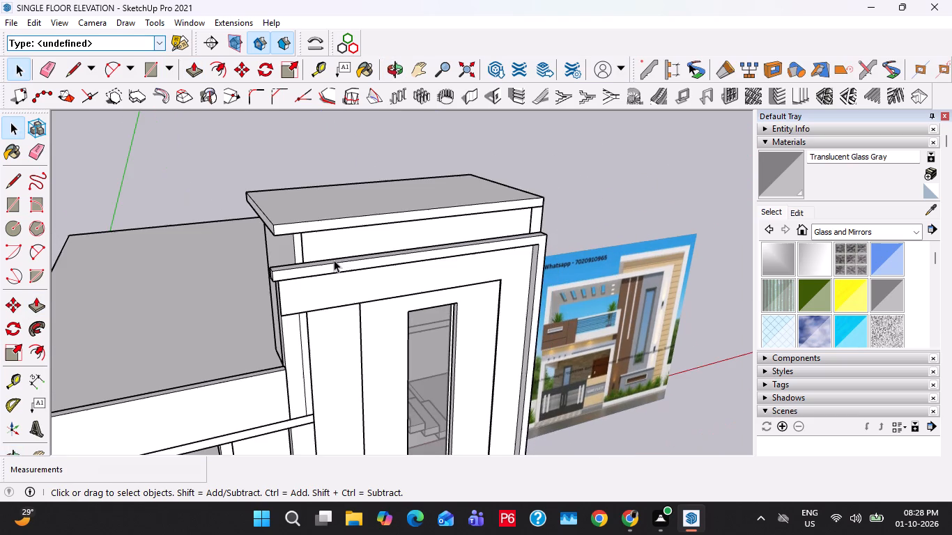
key("Escape")
Open the projecting front frame group and push/pull its top beam's end face across to the balcony corner column's outer side.
scroll(336, 259, "down", 3)
middle_click_drag(401, 281, 335, 240)
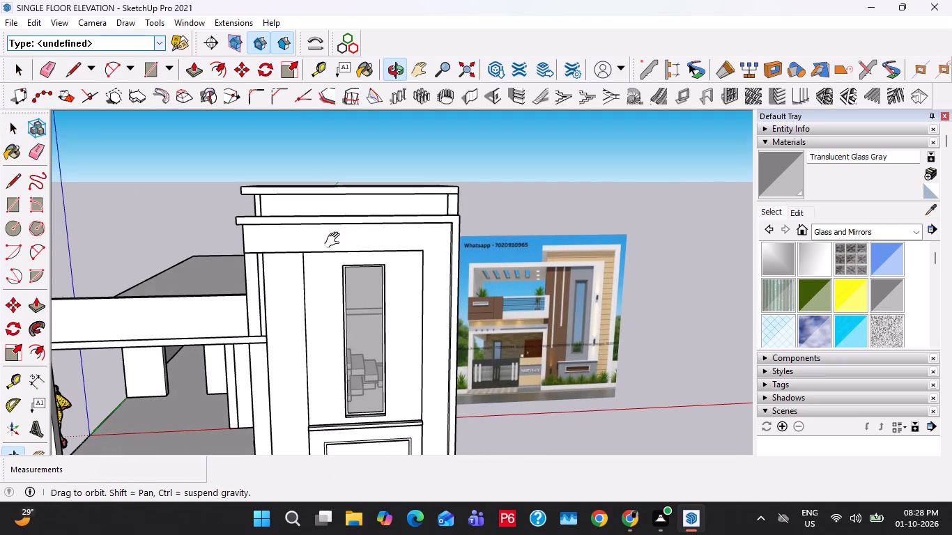
middle_click_drag(335, 240, 378, 226)
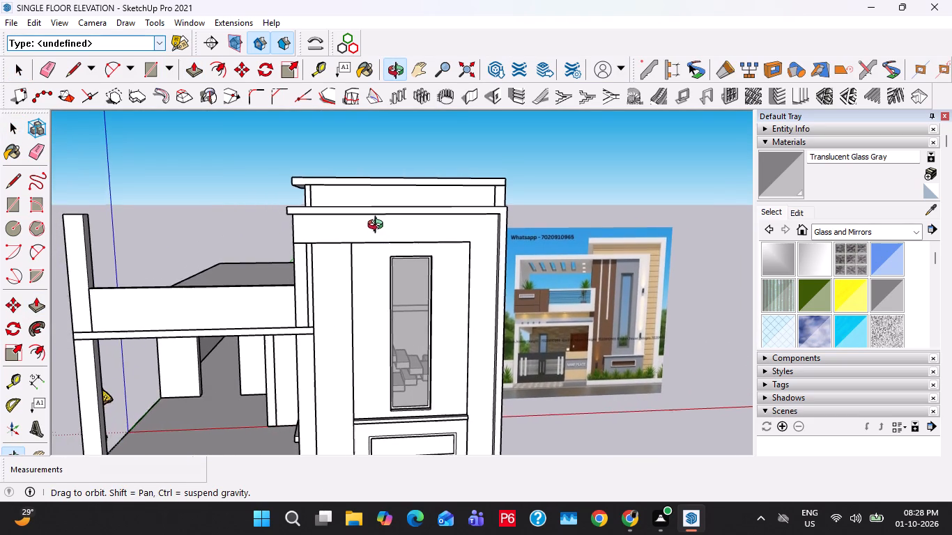
middle_click_drag(378, 226, 377, 225)
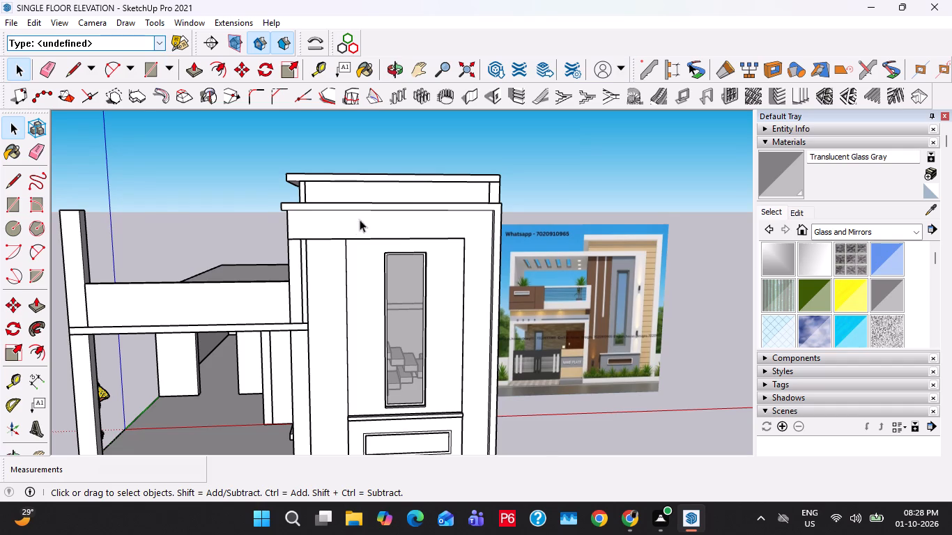
middle_click_drag(361, 223, 417, 219, "shift")
scroll(409, 214, "down", 1)
middle_click_drag(387, 233, 409, 233, "shift")
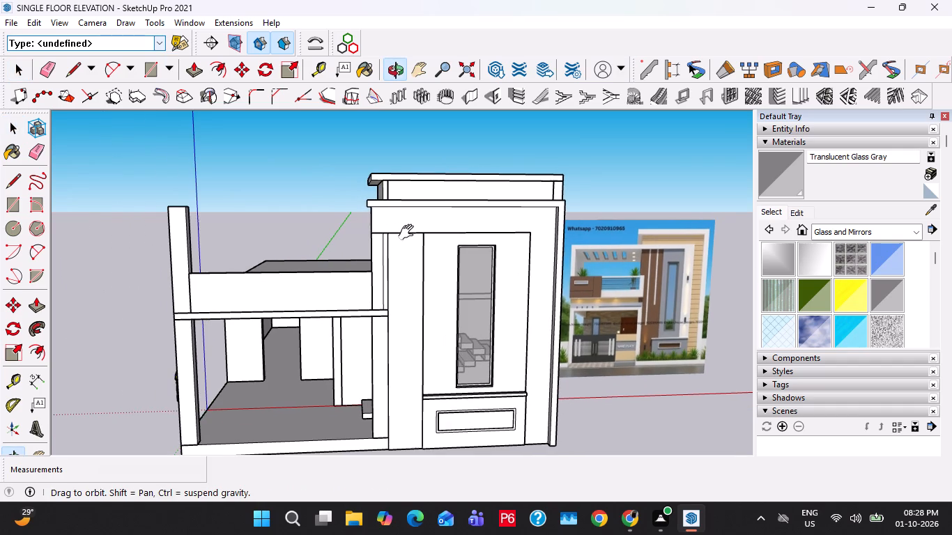
middle_click_drag(409, 233, 410, 233, "shift")
scroll(373, 203, "up", 4)
middle_click_drag(373, 203, 513, 244)
scroll(507, 242, "up", 3)
double_click(469, 226)
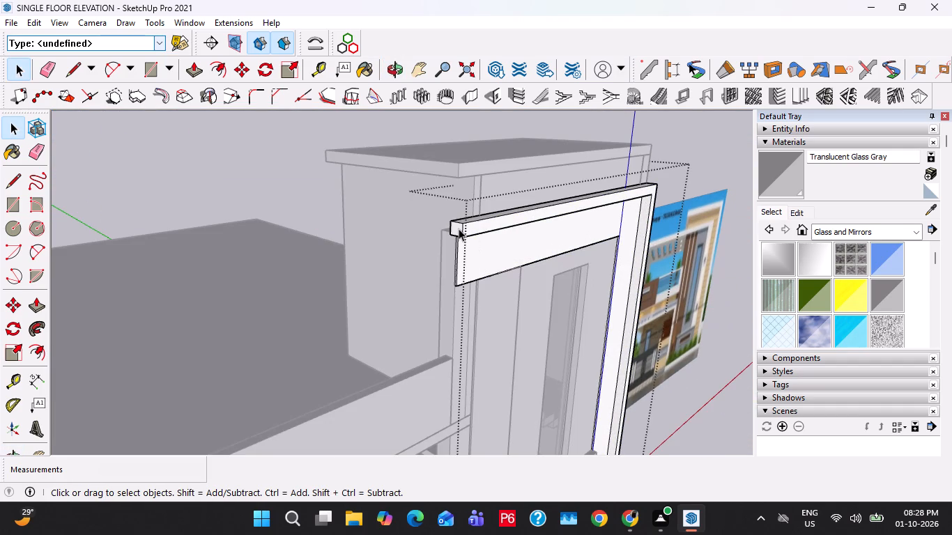
left_click(459, 228)
key("p")
left_click(459, 228)
scroll(405, 254, "down", 5)
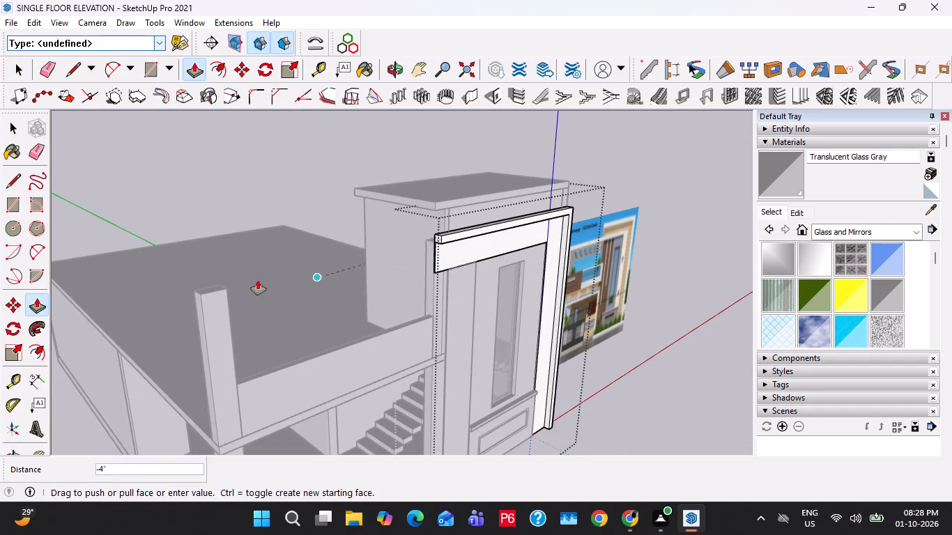
left_click(206, 320)
Split the beam's rear face with a short vertical line at the tower wall and push/pull the balcony portion back to the tower's rear edge.
middle_click_drag(259, 305, 377, 310)
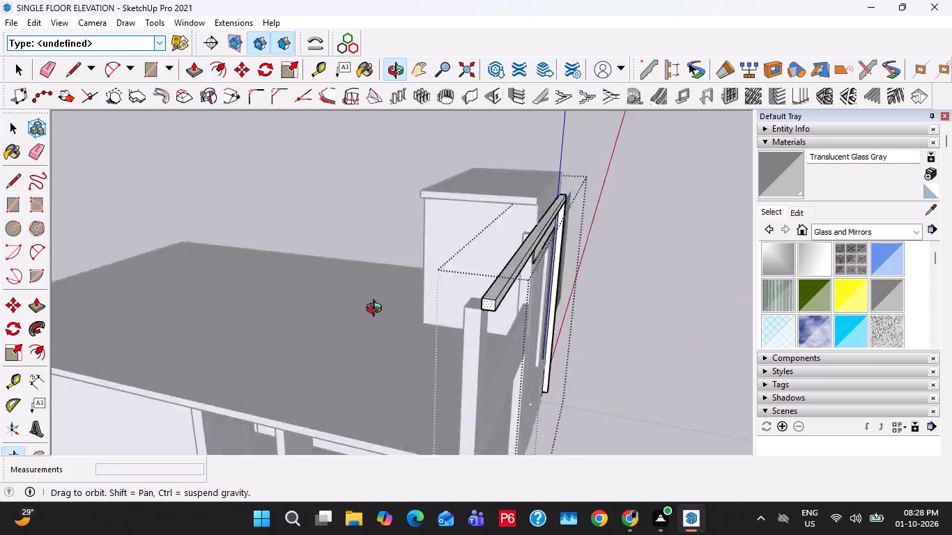
middle_click_drag(377, 310, 469, 322)
scroll(597, 227, "up", 10)
key("space")
key("space")
scroll(567, 225, "up", 2)
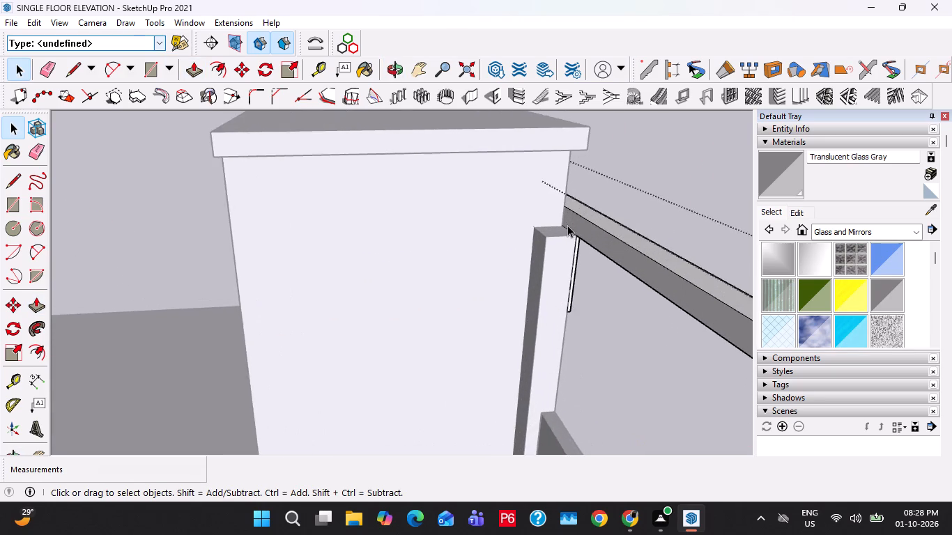
scroll(567, 225, "up", 4)
key("l")
left_click(560, 225)
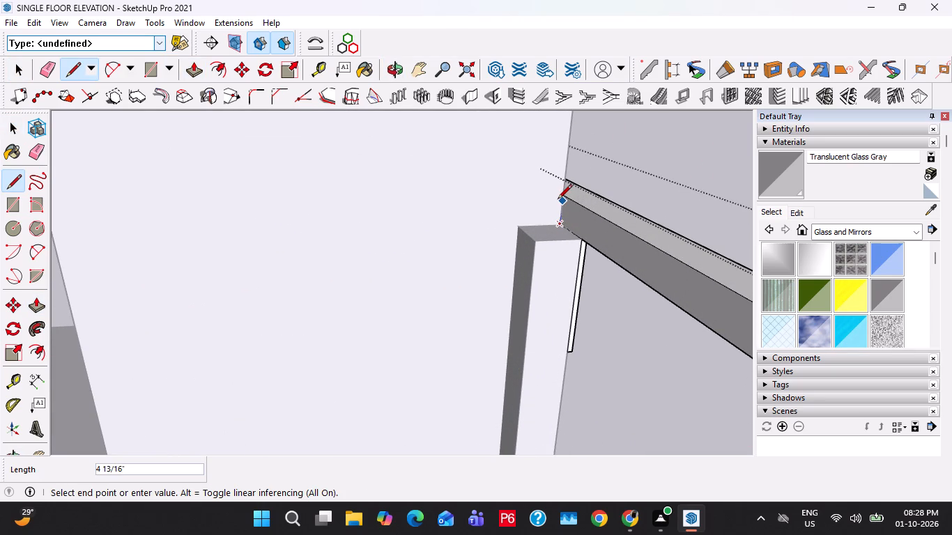
left_click(559, 194)
key("space")
left_click(569, 219)
scroll(569, 219, "down", 3)
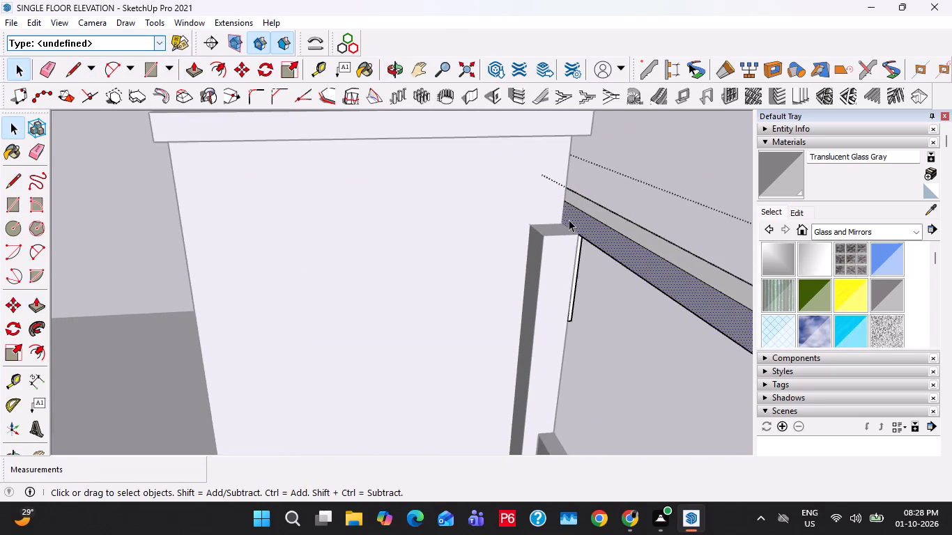
scroll(569, 219, "down", 3)
key("p")
left_click(571, 225)
scroll(509, 248, "down", 5)
left_click(366, 220)
key("space")
scroll(344, 227, "down", 4)
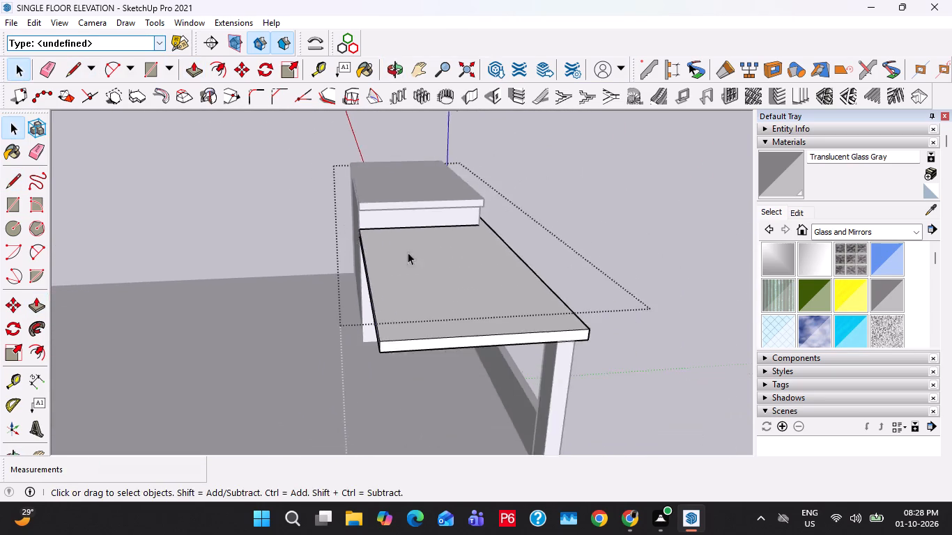
Copy the outer bottom edge of the balcony roof slab 9" inward across its underside.
middle_click_drag(449, 289, 160, 281)
middle_click_drag(139, 274, 328, 222)
scroll(341, 210, "up", 4)
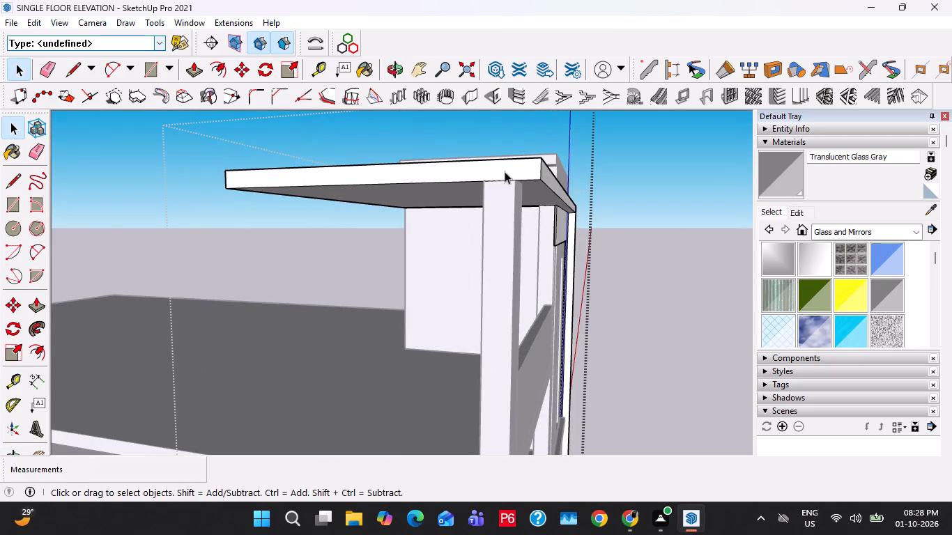
left_click(521, 179)
key("m")
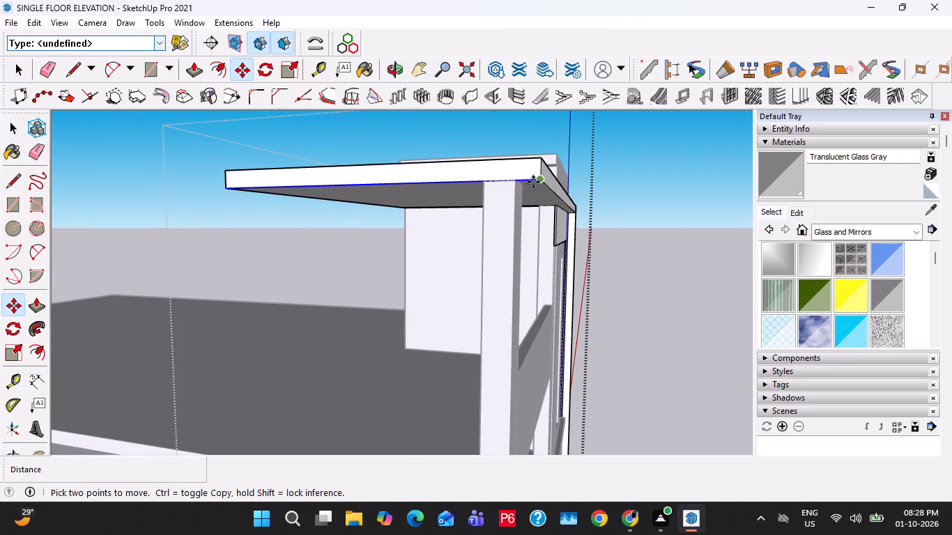
left_click(533, 182)
middle_click_drag(537, 192, 485, 155)
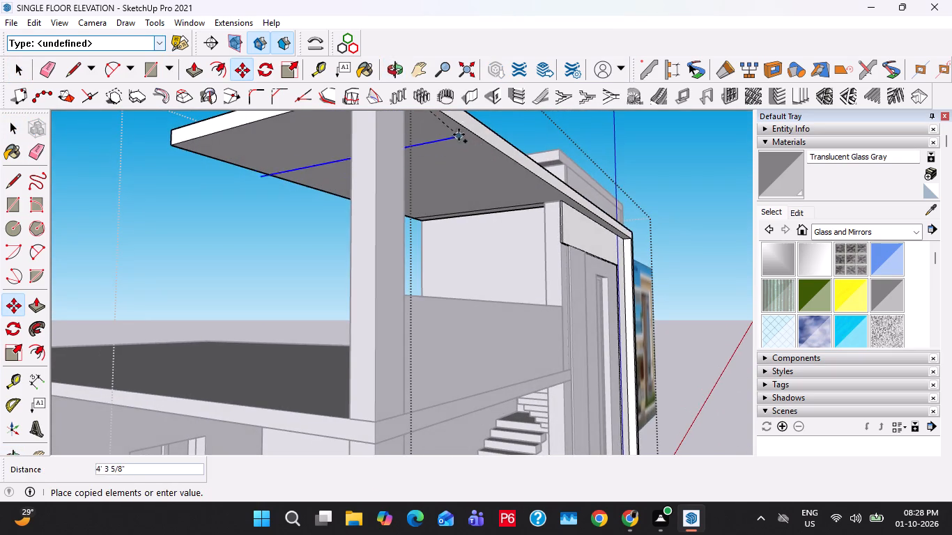
middle_click_drag(459, 132, 490, 224, "shift")
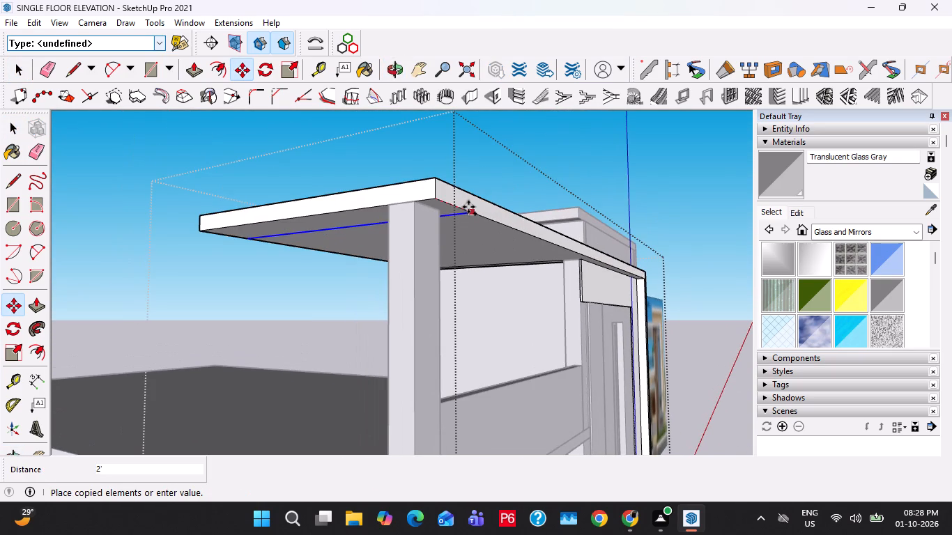
type("9\"")
key("Return")
key("space")
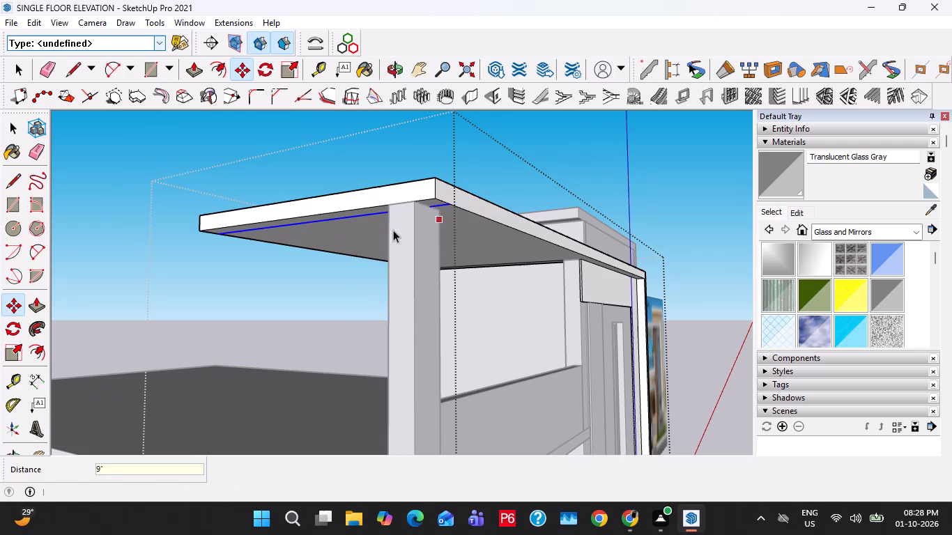
Push/pull the 9" underside strip down 8' to the floor slab as a side wall, and exit the group.
left_click(344, 214)
key("p")
left_click(344, 214)
scroll(349, 266, "down", 4)
middle_click_drag(349, 304, 343, 215)
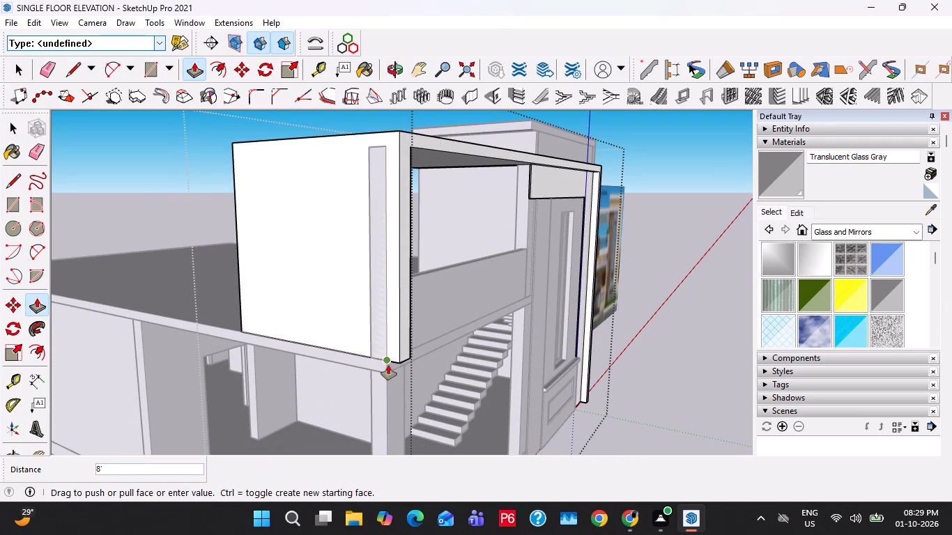
left_click(388, 365)
middle_click_drag(392, 194, 355, 234)
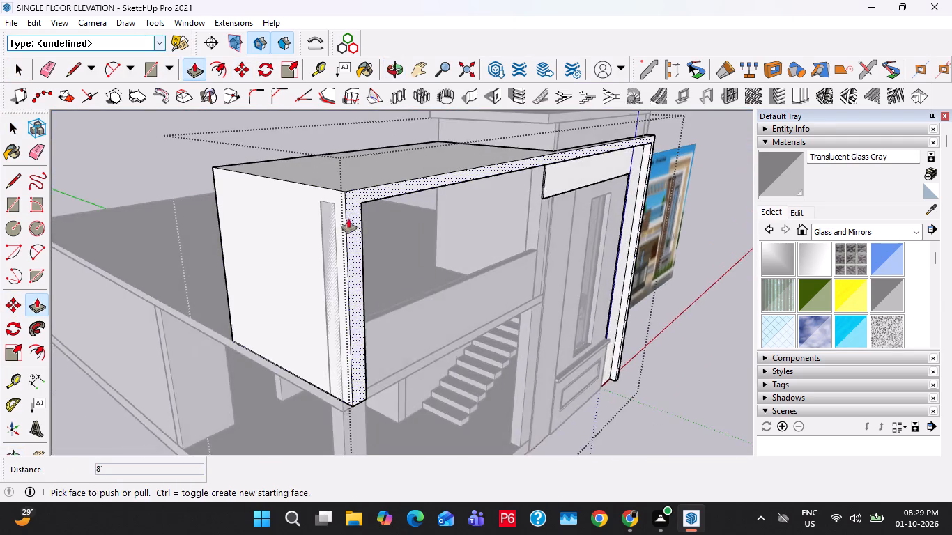
key("space")
scroll(348, 215, "up", 2)
scroll(351, 206, "down", 4)
middle_click_drag(341, 220, 176, 233)
key("space")
key("Escape")
key("Escape")
key("space")
scroll(251, 232, "down", 1)
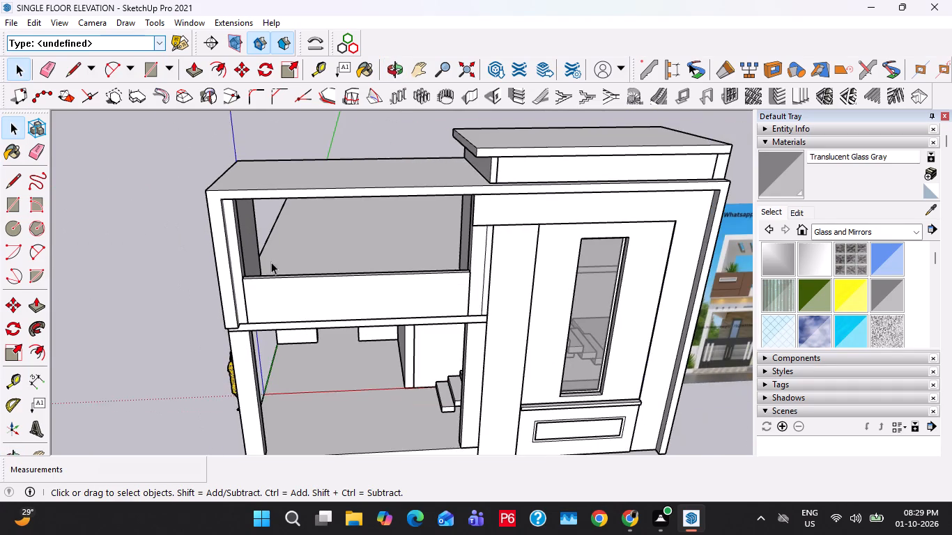
Compare the extended roof frame and tower front with the reference image, selecting the tall vertical strip beside the balcony.
scroll(270, 256, "down", 3)
middle_click_drag(314, 261, 307, 215)
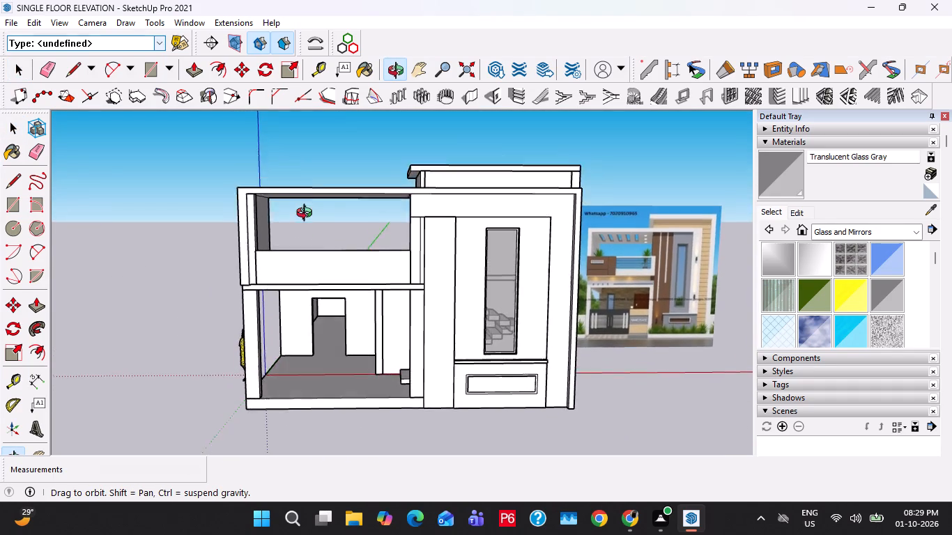
middle_click_drag(307, 215, 274, 217)
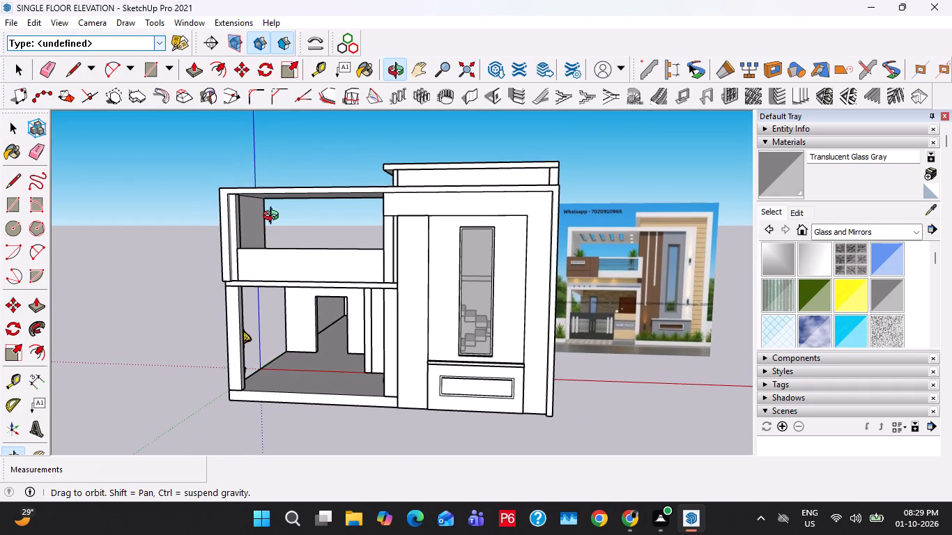
middle_click_drag(274, 217, 293, 217)
scroll(428, 228, "up", 4)
left_click(420, 228)
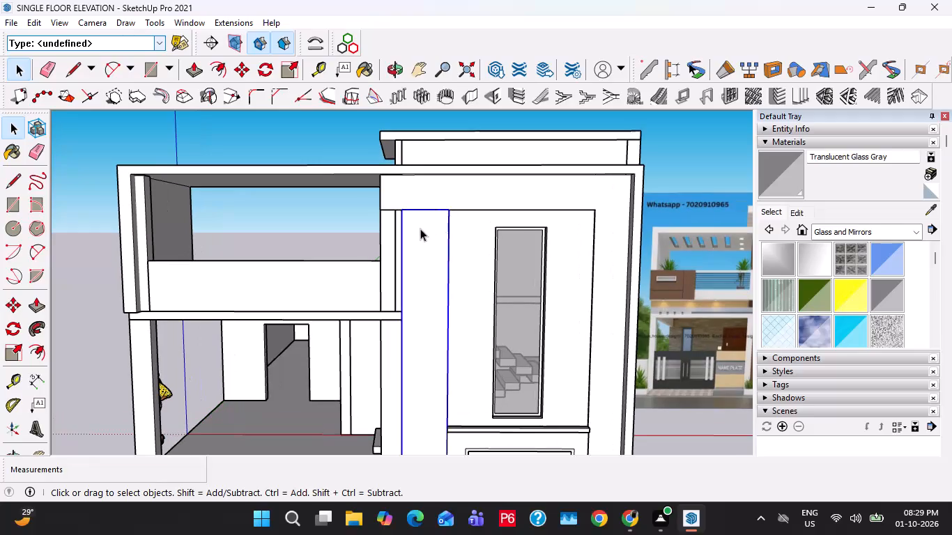
scroll(407, 217, "down", 2)
middle_click_drag(413, 216, 381, 228, "shift")
scroll(389, 215, "up", 3)
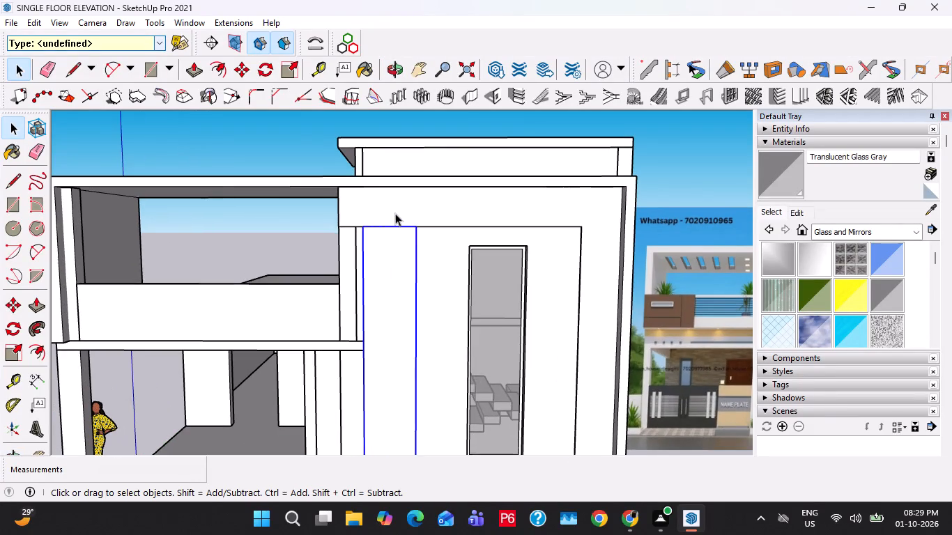
middle_click_drag(397, 219, 391, 211)
scroll(330, 202, "down", 3, "shift")
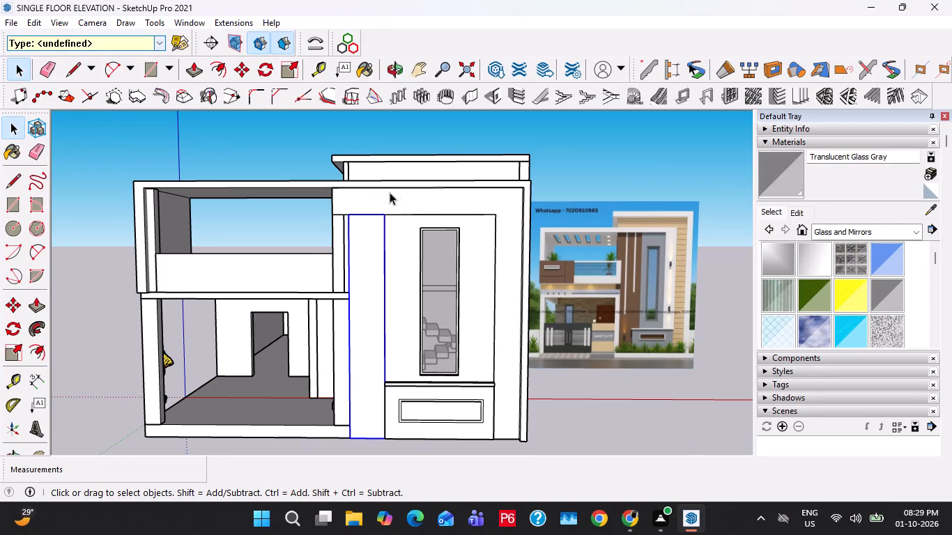
scroll(386, 192, "up", 6)
scroll(358, 245, "down", 5)
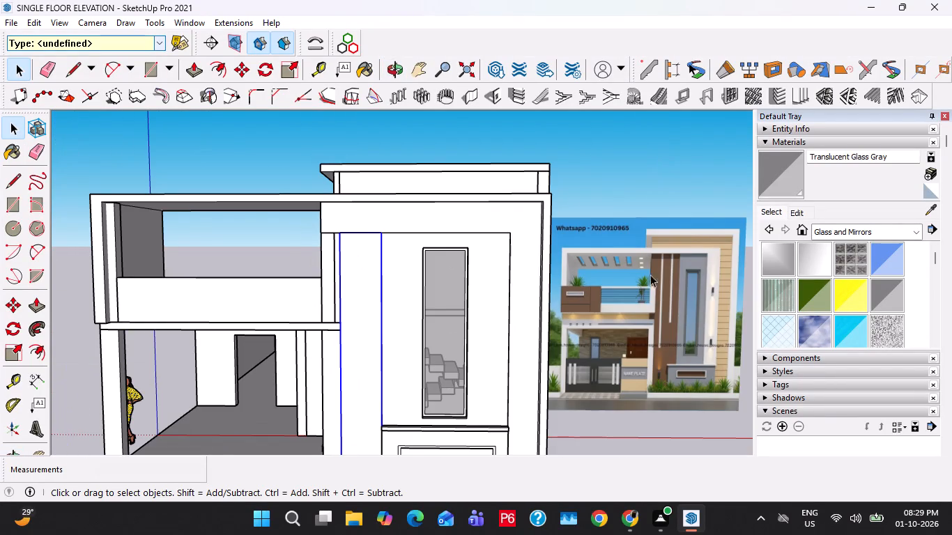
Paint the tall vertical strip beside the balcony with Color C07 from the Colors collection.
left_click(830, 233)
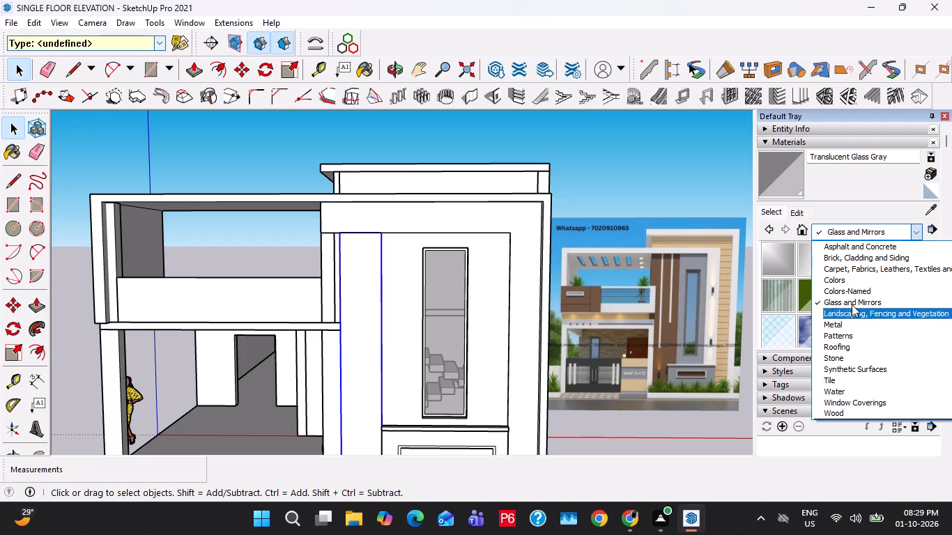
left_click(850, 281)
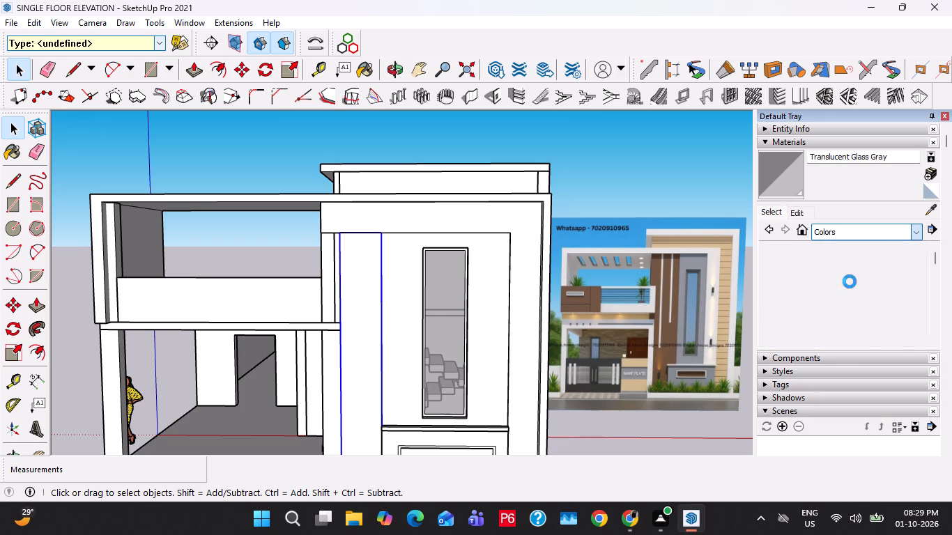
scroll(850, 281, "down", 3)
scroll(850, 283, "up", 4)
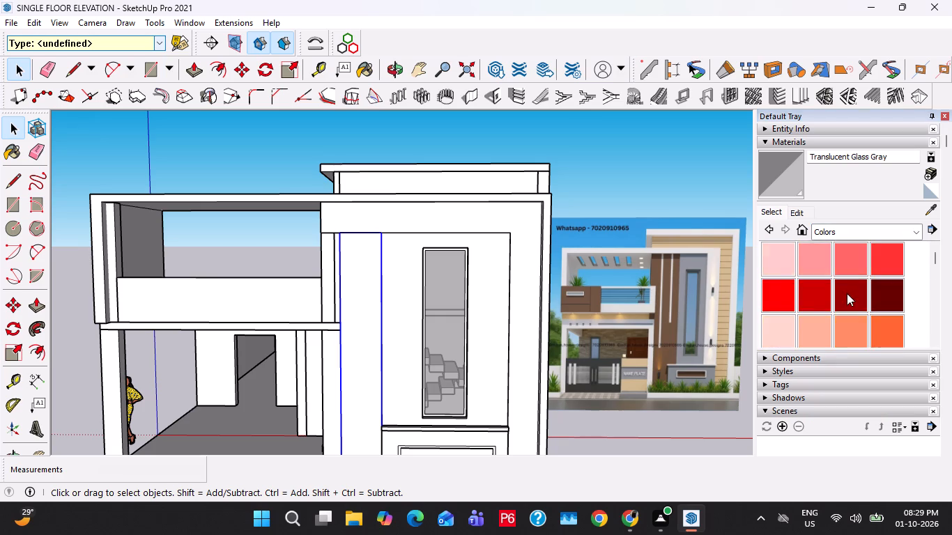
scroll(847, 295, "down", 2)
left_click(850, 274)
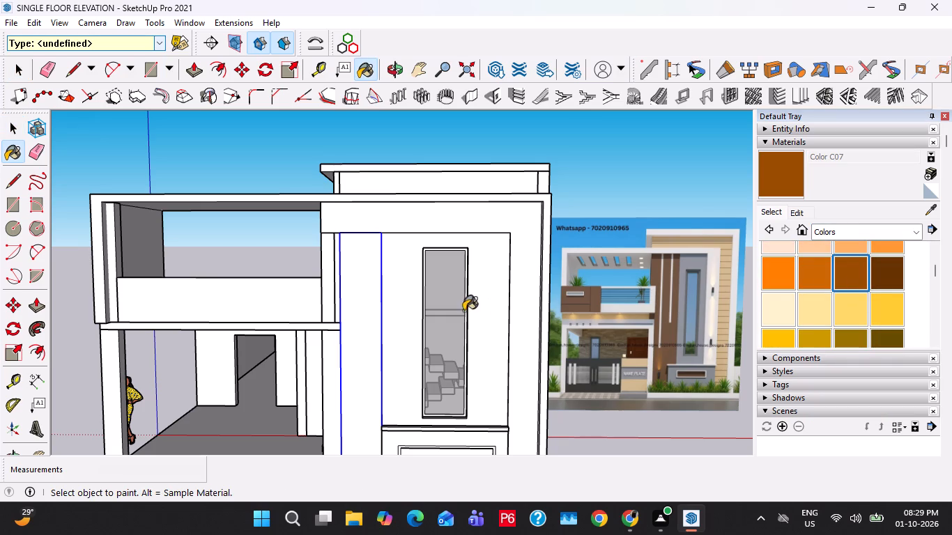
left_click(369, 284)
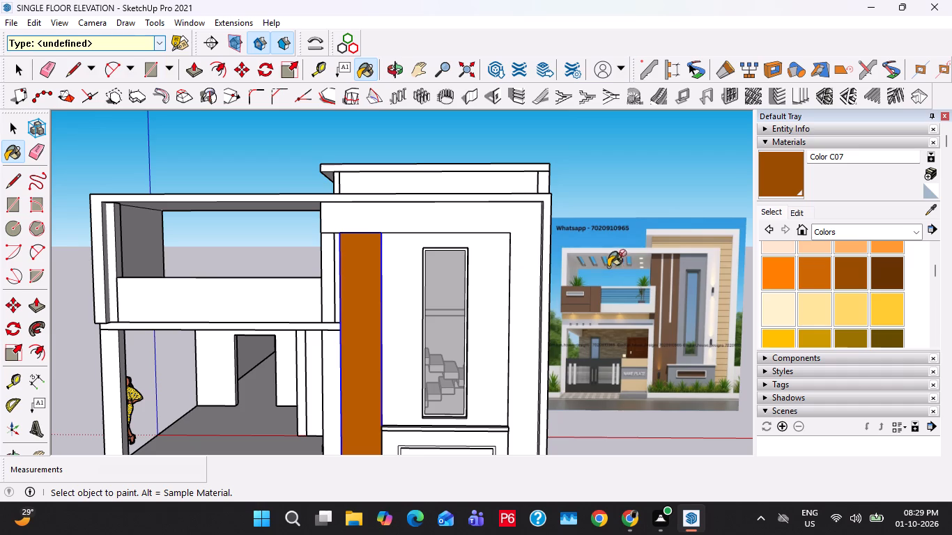
Repaint the tall vertical strip beside the balcony with Color D07.
scroll(776, 295, "down", 1)
scroll(841, 297, "down", 1)
scroll(842, 296, "up", 2)
scroll(842, 296, "down", 1)
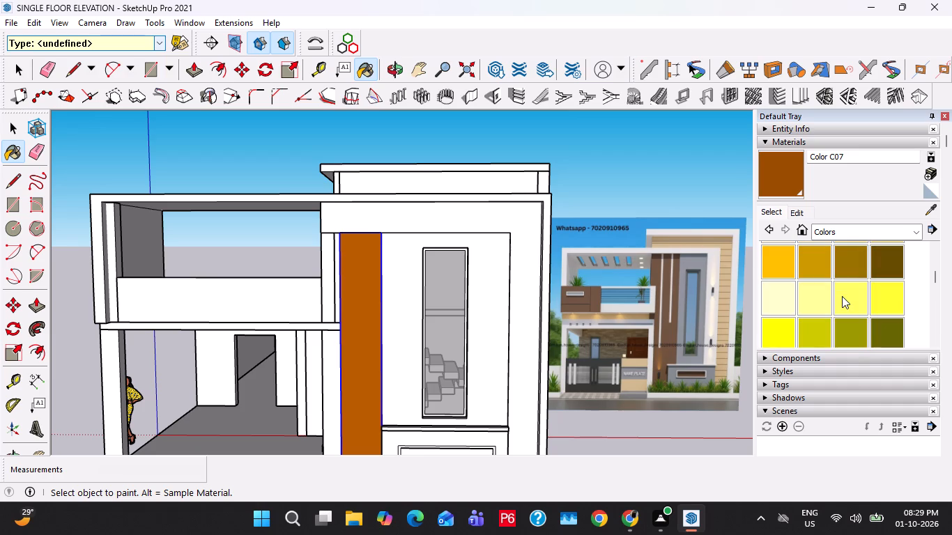
left_click(852, 260)
left_click(367, 280)
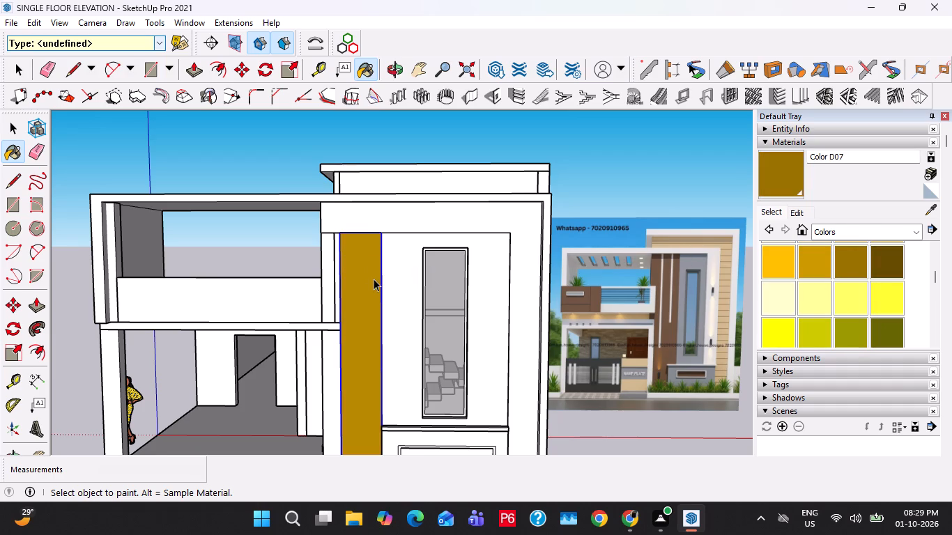
Undo the last repaint of the tall vertical strip beside the balcony.
key("space")
key("Escape")
key("space")
scroll(440, 262, "down", 4)
key("ctrl+z")
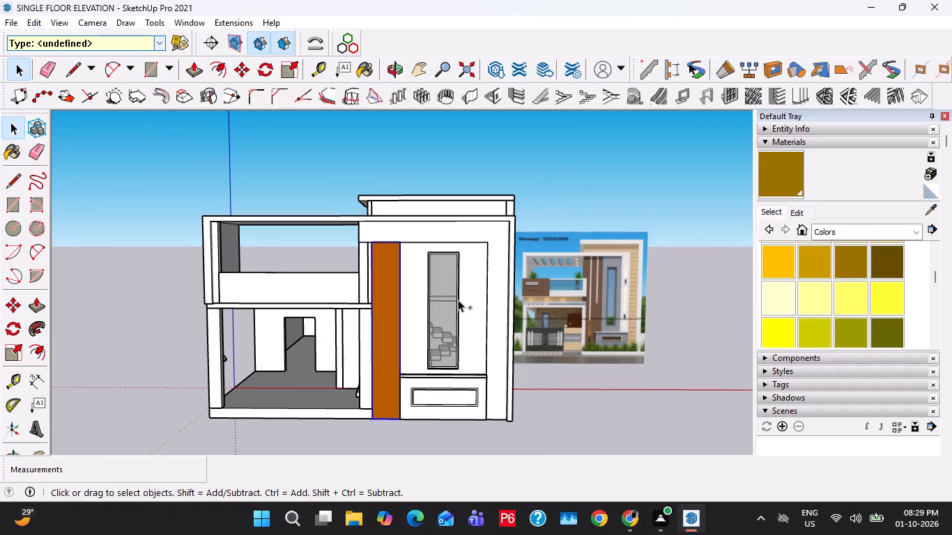
Open the tower group and draw a line along the top edge of the panel around the tall window.
scroll(824, 274, "up", 6)
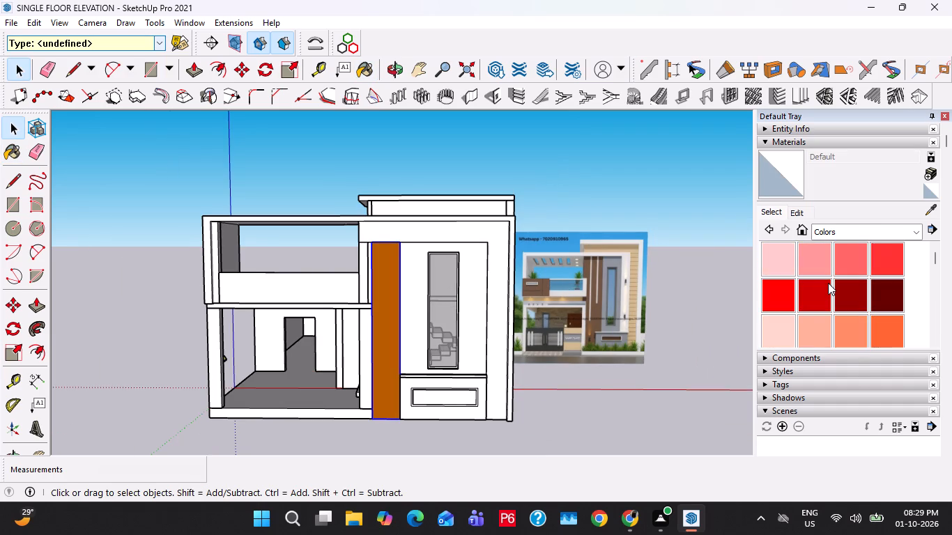
scroll(494, 284, "up", 2)
left_click(449, 246)
triple_click(461, 252)
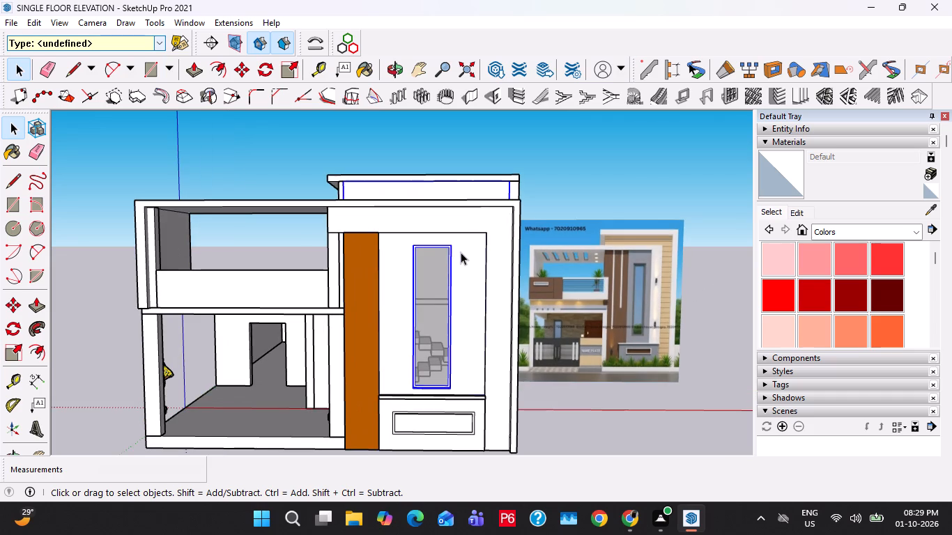
left_click(472, 267)
scroll(461, 265, "up", 1)
middle_click_drag(461, 260, 461, 218)
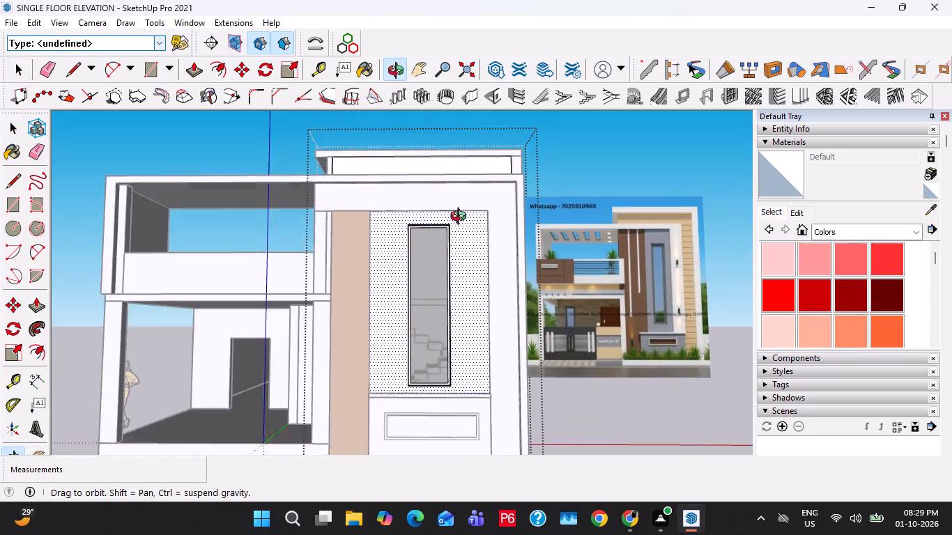
middle_click_drag(461, 218, 461, 204)
scroll(398, 196, "up", 7)
middle_click_drag(381, 213, 377, 183)
key("l")
scroll(525, 179, "up", 7)
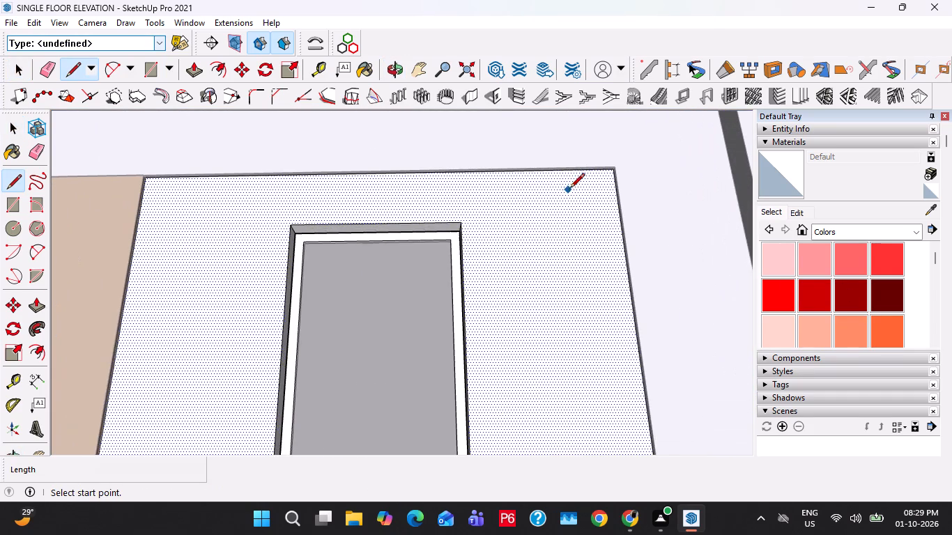
scroll(593, 184, "up", 3)
left_click(616, 168)
scroll(168, 212, "down", 3)
middle_click_drag(157, 214, 329, 208)
scroll(257, 147, "up", 1)
middle_click_drag(257, 147, 236, 231)
scroll(309, 270, "up", 4)
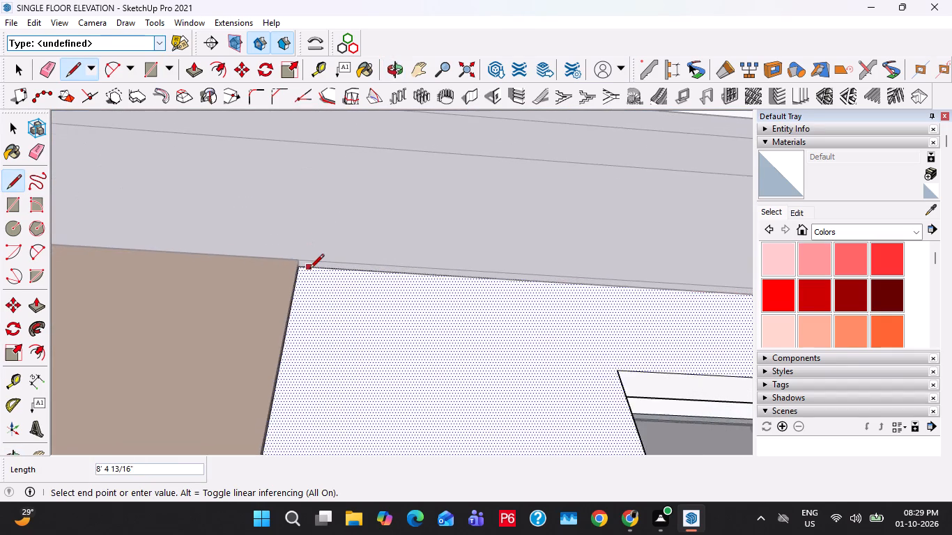
scroll(309, 270, "up", 1)
left_click(302, 267)
key("space")
Paint the tower panel around the tall window with Color M04 and exit the group.
left_click(339, 320)
scroll(339, 313, "down", 12)
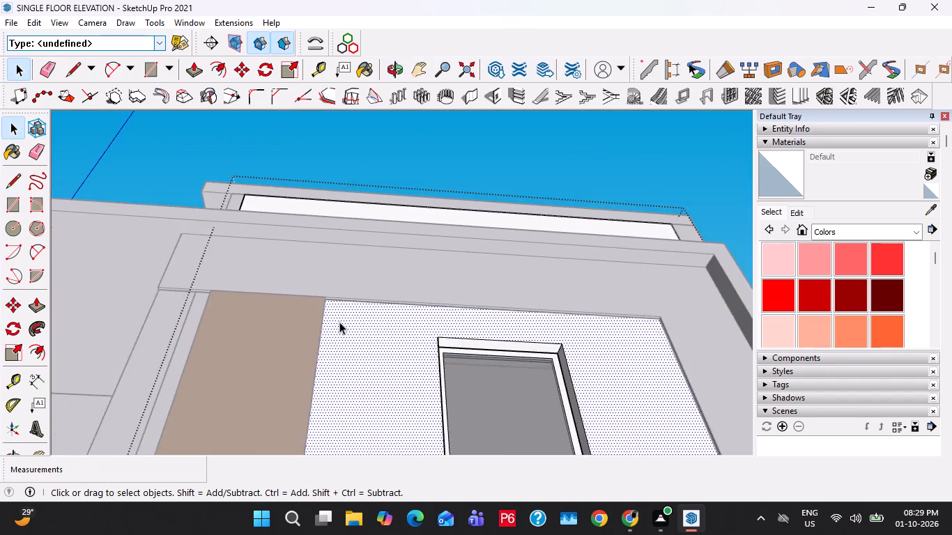
scroll(339, 322, "down", 4)
middle_click_drag(357, 323, 360, 355)
scroll(840, 307, "down", 6)
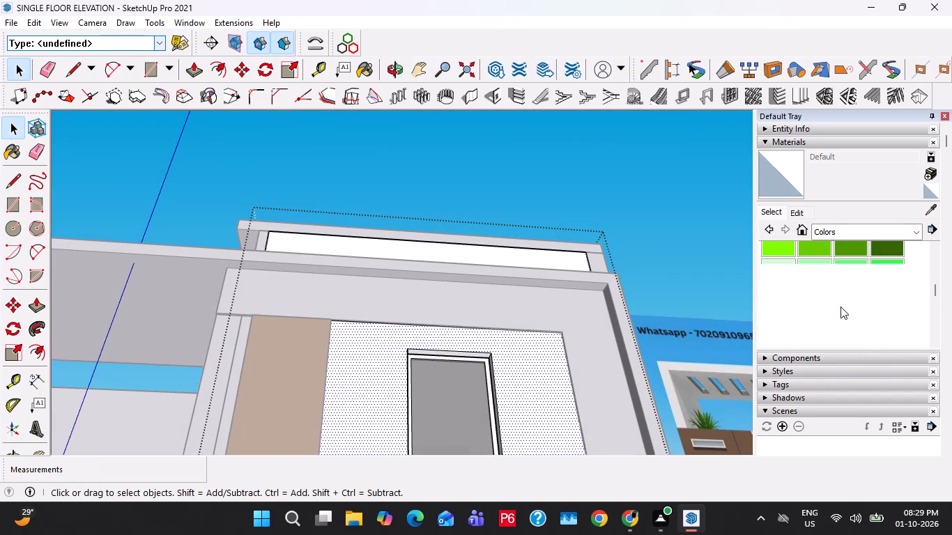
scroll(840, 307, "down", 5)
scroll(832, 271, "up", 1)
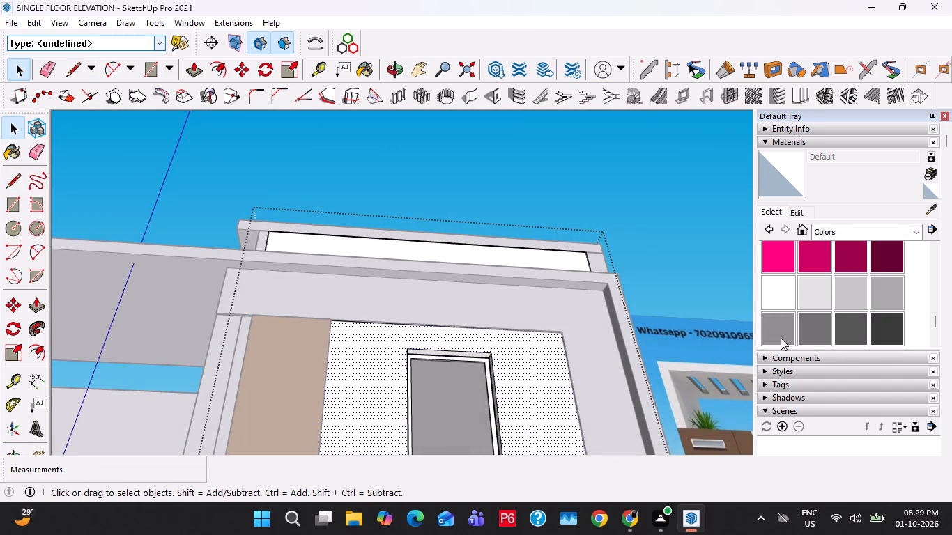
left_click(781, 338)
left_click(520, 375)
key("space")
scroll(472, 290, "down", 5)
key("Escape")
middle_click_drag(482, 280, 479, 374)
scroll(452, 332, "down", 5)
middle_click_drag(477, 360, 431, 273, "shift")
middle_click_drag(437, 283, 418, 325)
Open the facade frame group and copy the bottom edge of the narrow strip beside the tower panel up 6".
scroll(422, 246, "up", 2)
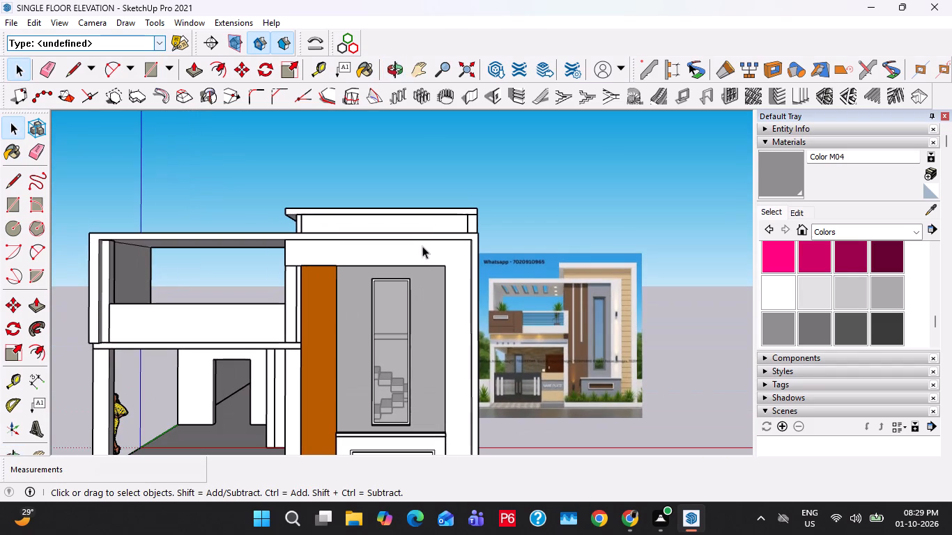
double_click(468, 254)
scroll(452, 249, "up", 1)
middle_click_drag(470, 335, 473, 224, "shift")
scroll(481, 379, "up", 3, "shift")
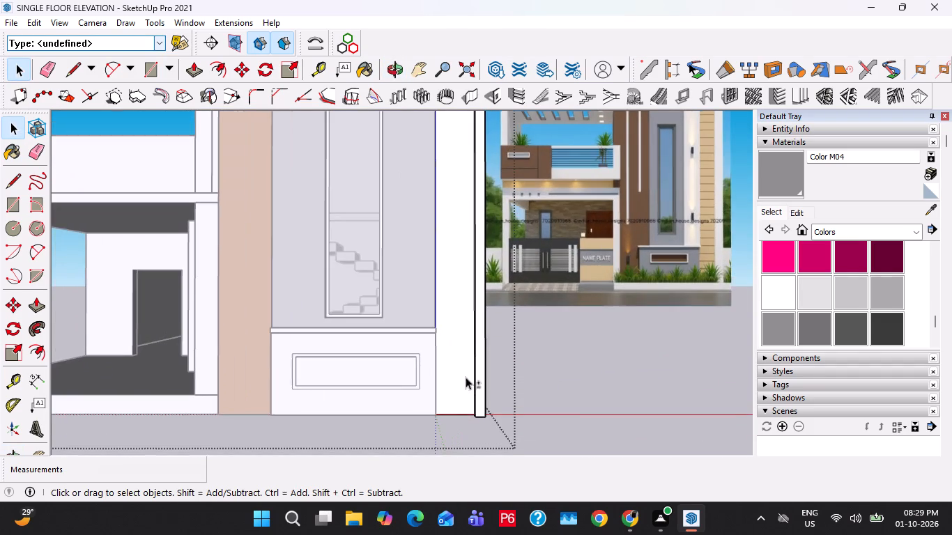
left_click(452, 382)
scroll(450, 406, "up", 3)
left_click(451, 415)
scroll(451, 415, "up", 2)
key("m")
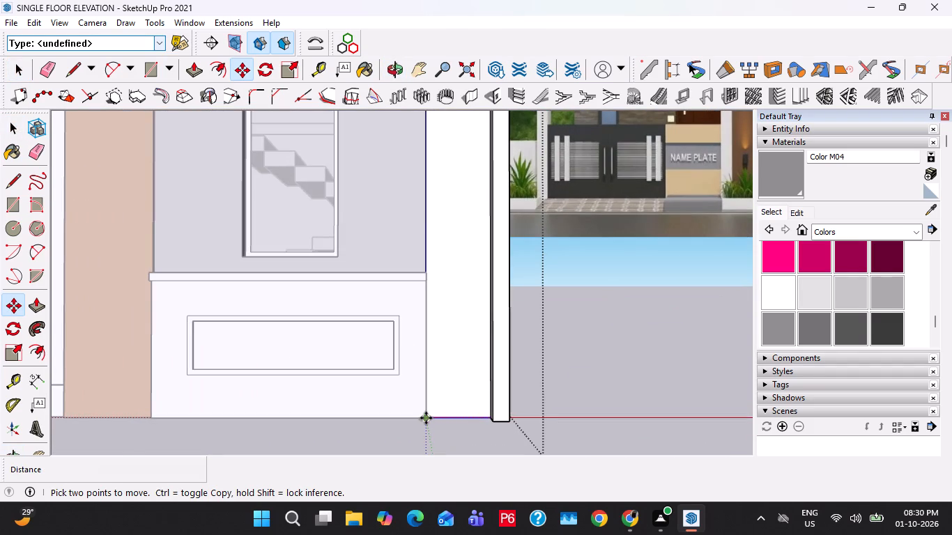
left_click(425, 419)
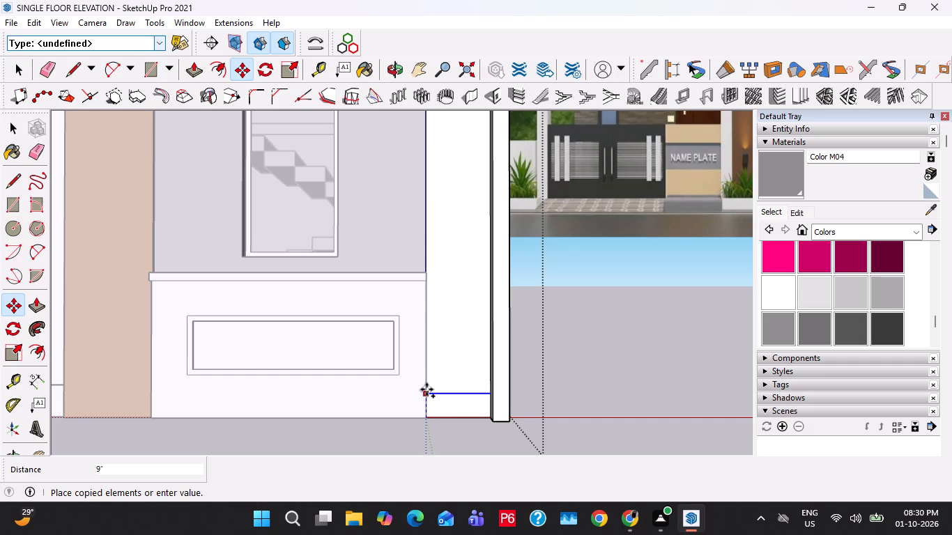
scroll(427, 389, "down", 6)
type("6\"")
key("Return")
Copy the new horizontal line up 1" to form a thin groove band across the narrow strip.
scroll(448, 397, "up", 7)
left_click(451, 394)
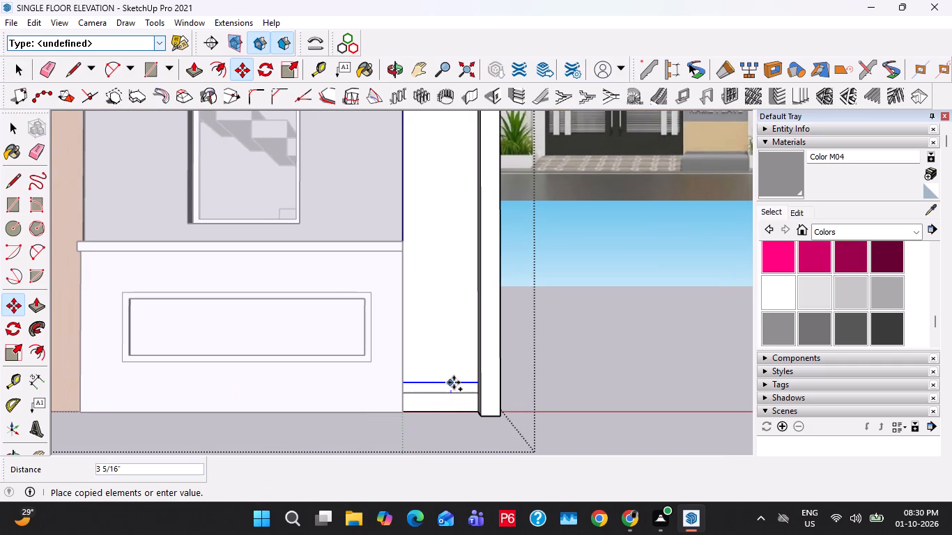
key("1")
key("Return")
scroll(453, 383, "up", 6)
key("space")
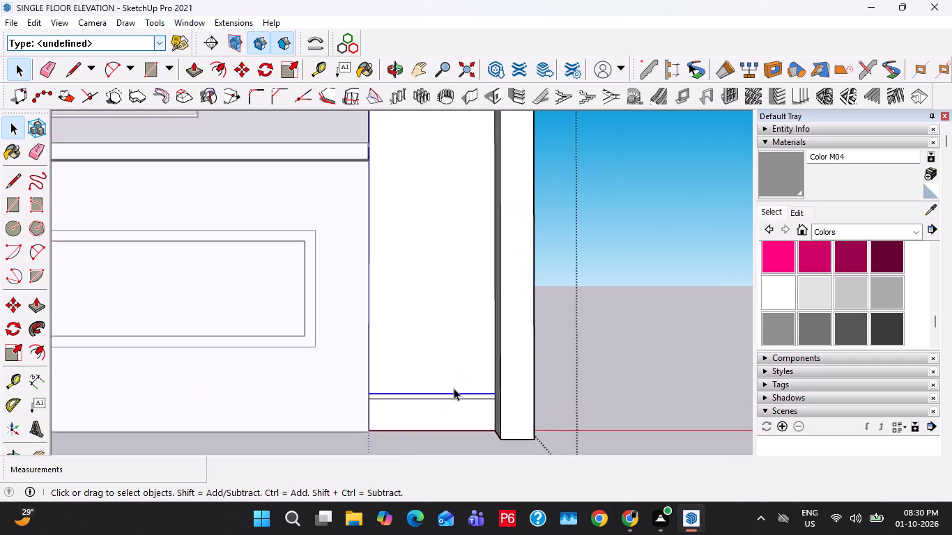
Copy the 1" groove band up 7" on the narrow strip and array it 20 times.
scroll(454, 388, "up", 2)
double_click(454, 401)
scroll(454, 401, "down", 3)
key("m")
middle_click_drag(488, 406, 512, 410)
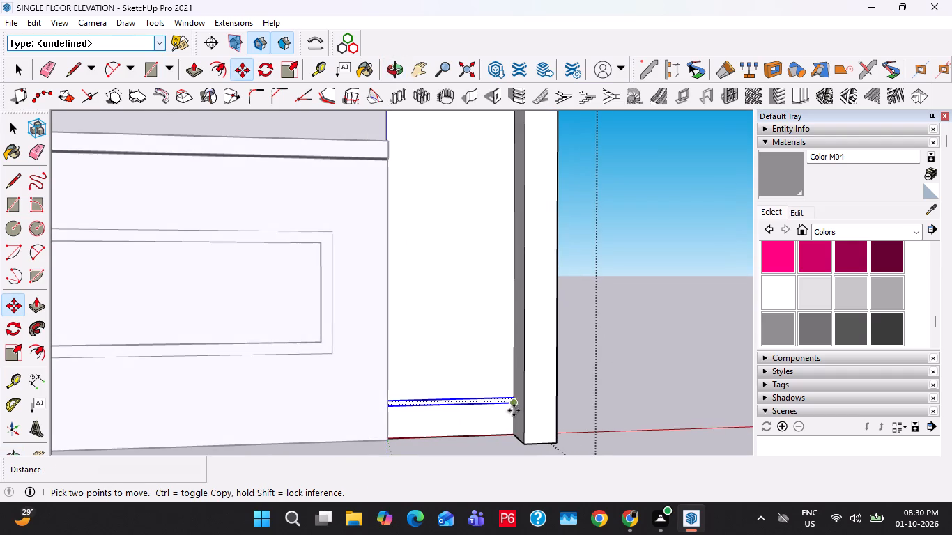
left_click(512, 429)
left_click(514, 397)
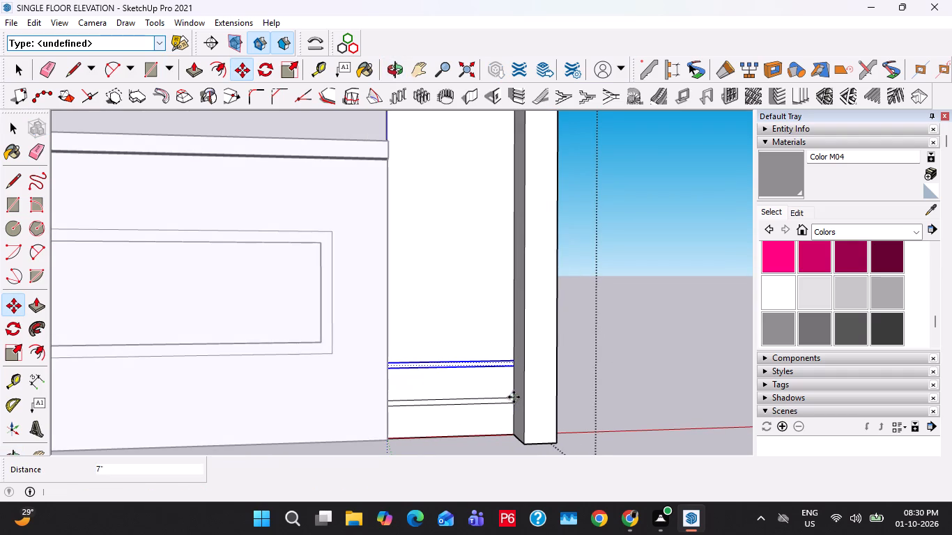
type("x20")
key("Return")
Increase the groove band array to 25, 30 and finally 32 copies so it reaches the strip's top.
scroll(491, 398, "down", 13)
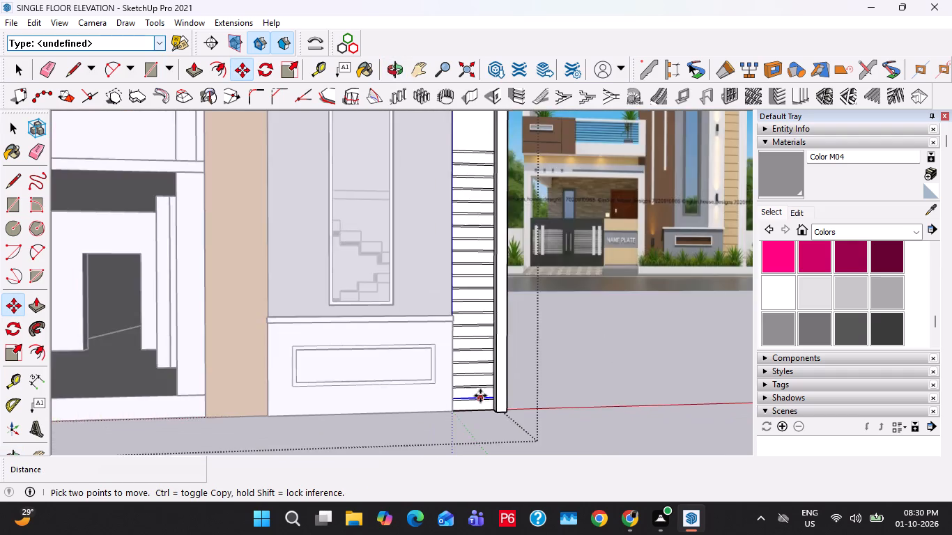
scroll(480, 396, "down", 4)
type("x25")
key("Return")
type("x30")
key("Return")
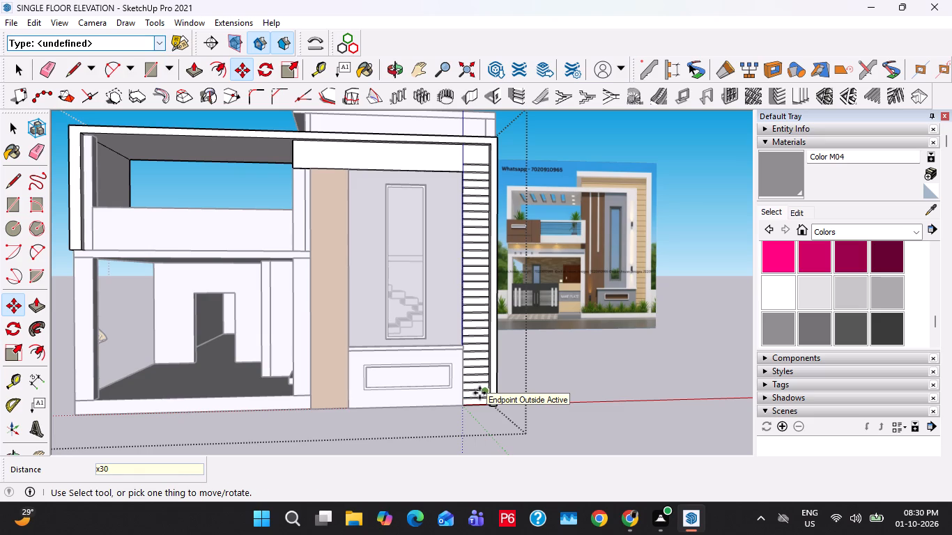
type("x32")
key("Return")
key("space")
Place six horizontal guides across the top beam along both edges of the three uppermost groove bands.
scroll(484, 154, "up", 9)
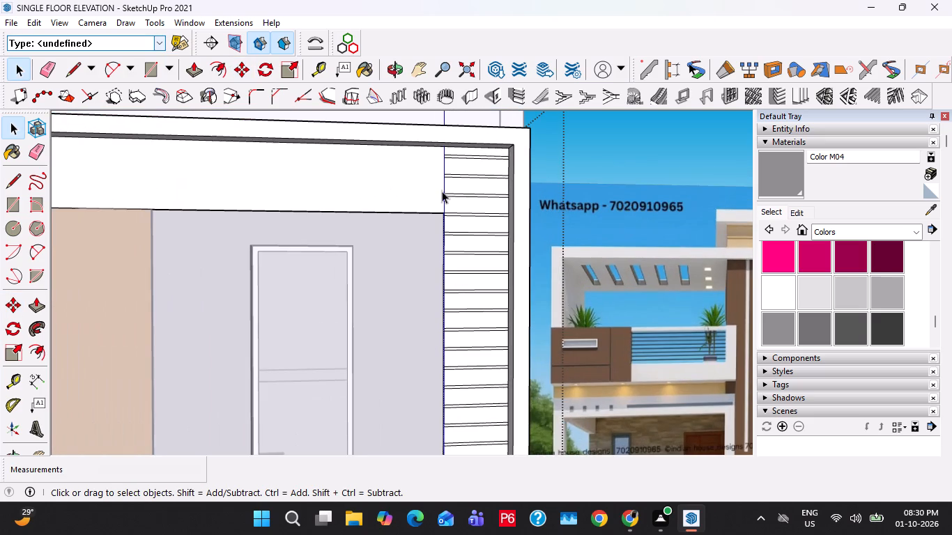
left_click(459, 189)
scroll(459, 189, "down", 4)
middle_click_drag(456, 192, 459, 272, "shift")
scroll(452, 258, "up", 13)
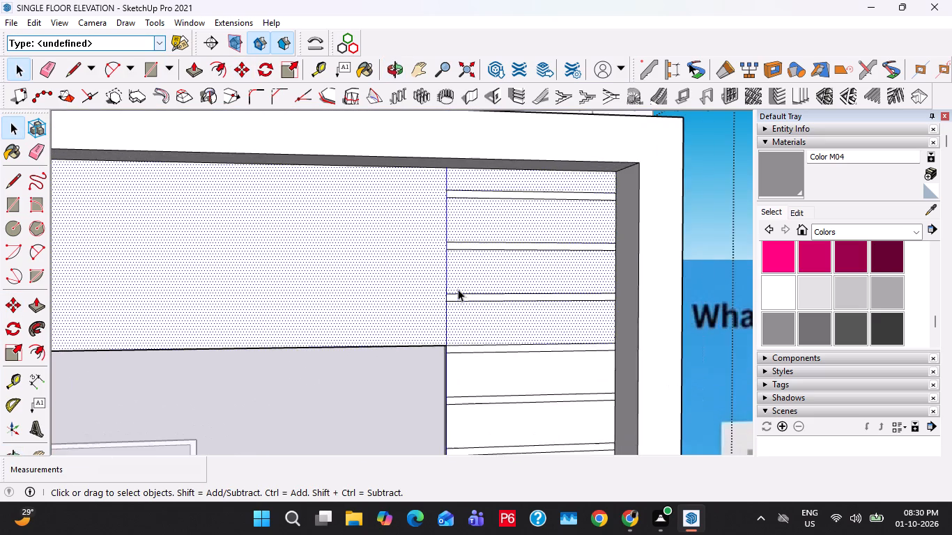
key("r")
key("space")
key("t")
double_click(477, 293)
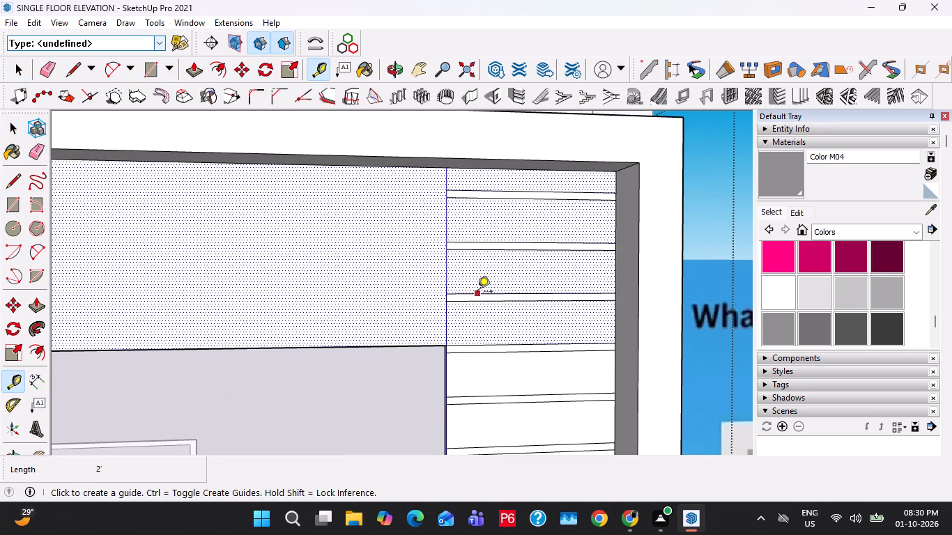
double_click(477, 303)
double_click(477, 247)
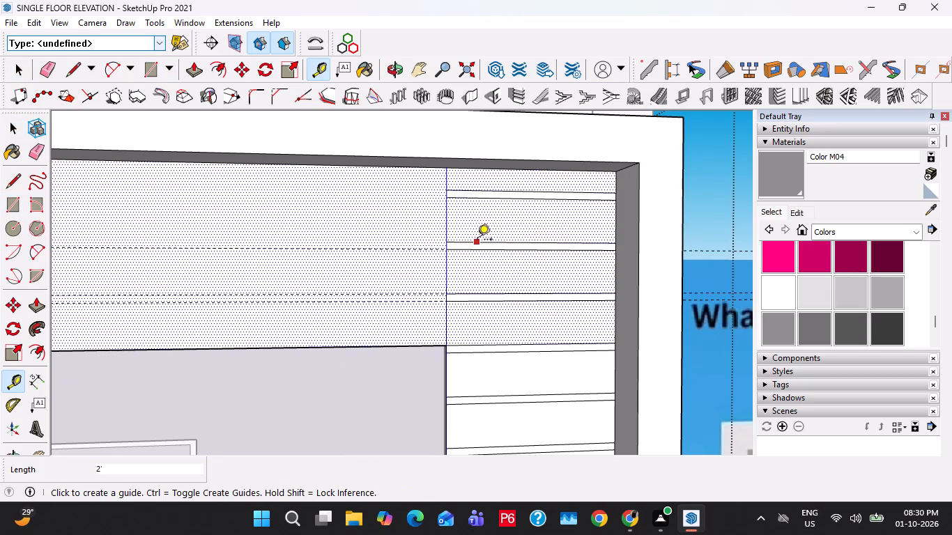
double_click(477, 240)
double_click(478, 197)
double_click(477, 189)
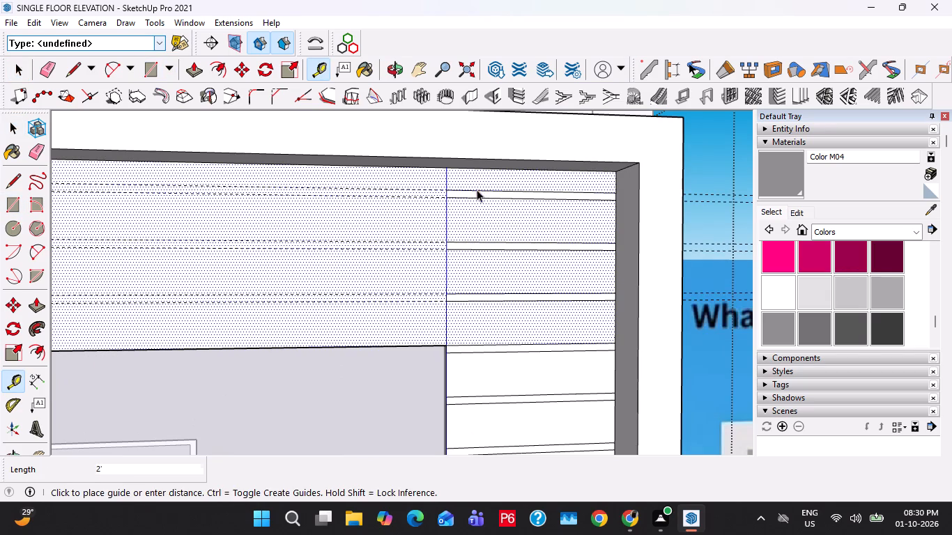
key("space")
Draw three 12' 6" by 1" rectangles between the guide pairs across the top beam.
key("r")
left_click(445, 292)
scroll(389, 309, "down", 14)
middle_click_drag(222, 334, 426, 313, "shift")
scroll(339, 295, "up", 7)
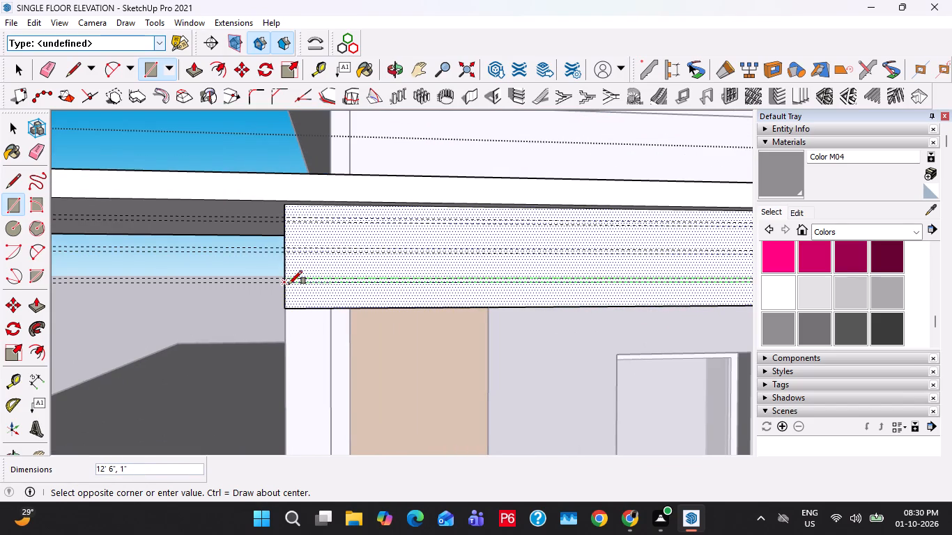
left_click(289, 284)
left_click(287, 245)
middle_click_drag(475, 261, 117, 327, "shift")
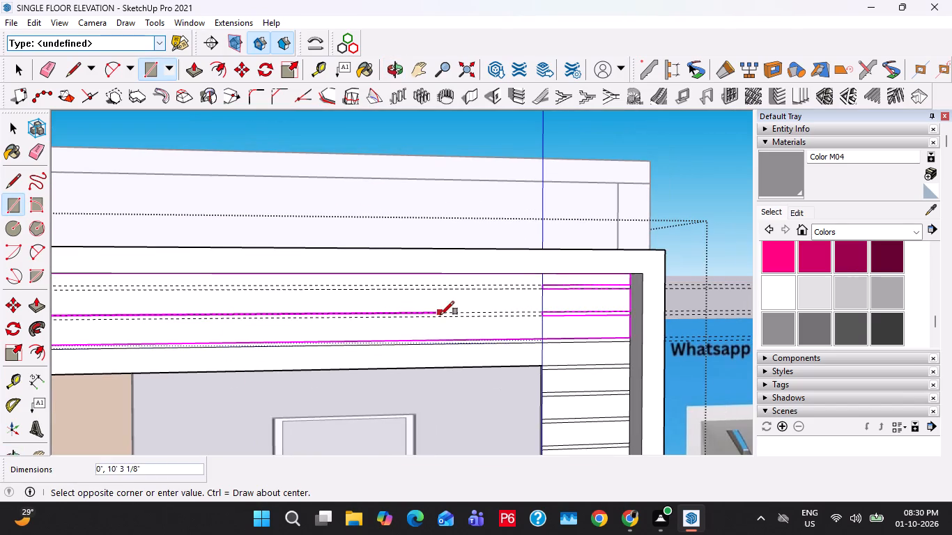
scroll(518, 314, "up", 3)
left_click(553, 320)
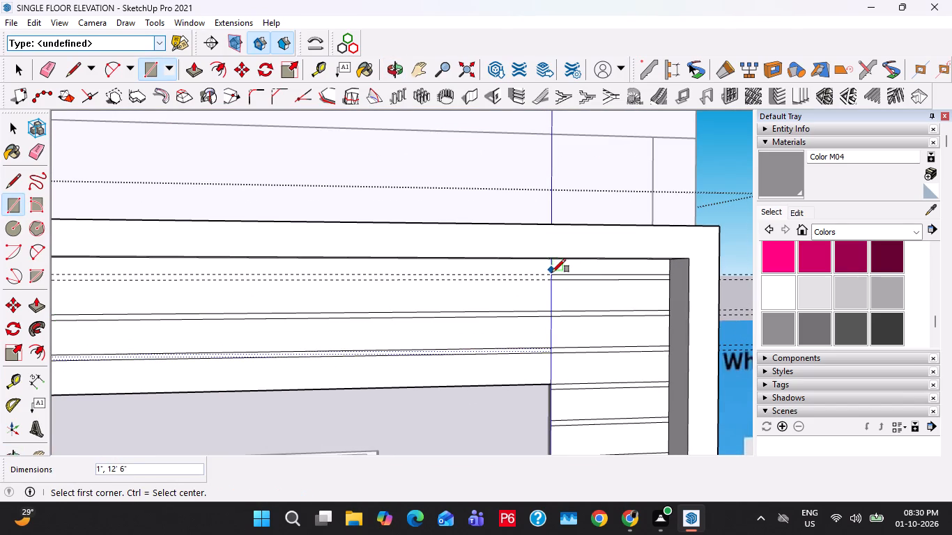
left_click(552, 272)
scroll(434, 311, "down", 4)
middle_click_drag(335, 314, 737, 312, "shift")
scroll(360, 288, "up", 2)
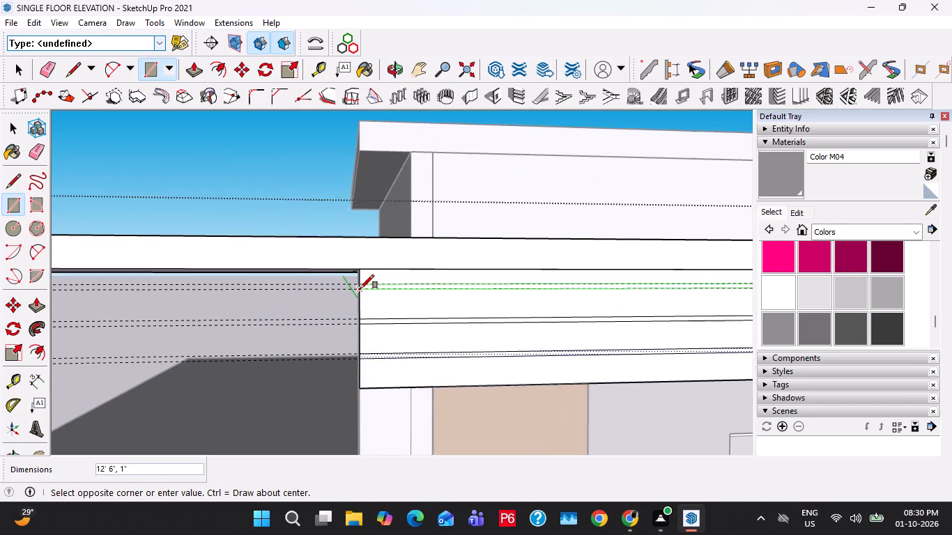
scroll(360, 288, "up", 1)
left_click(360, 288)
key("space")
Erase the short vertical segments that divide the three long groove bands where the beam meets the narrow strip.
scroll(475, 301, "down", 4)
middle_click_drag(639, 334, 227, 332, "shift")
scroll(486, 310, "up", 8, "shift")
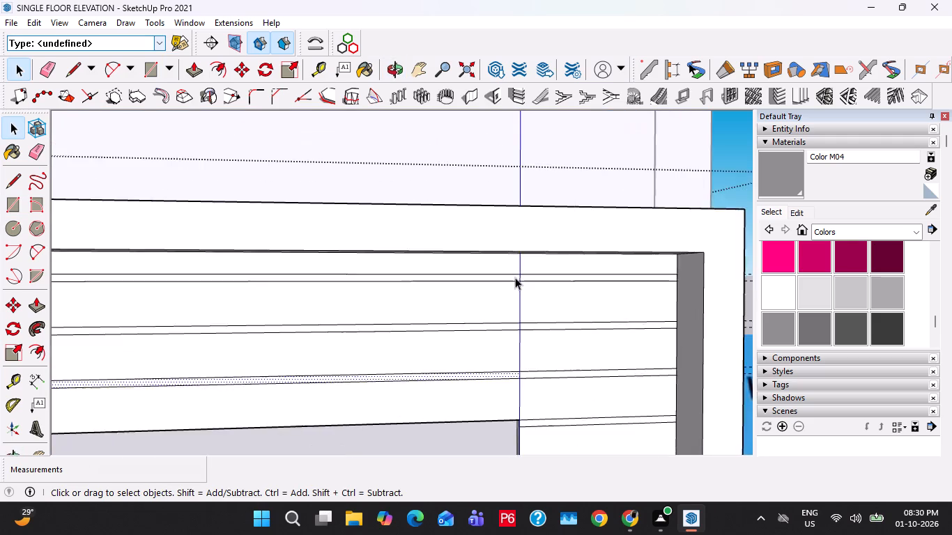
scroll(515, 277, "up", 6, "shift")
key("e")
left_click_drag(535, 274, 520, 279)
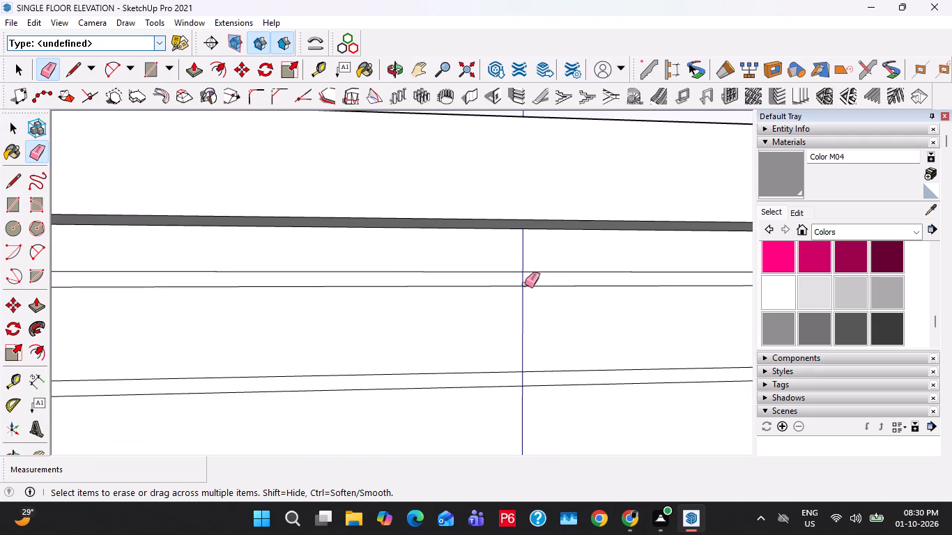
left_click(524, 279)
scroll(523, 293, "down", 3)
middle_click_drag(546, 366, 523, 281, "shift")
scroll(522, 280, "up", 4)
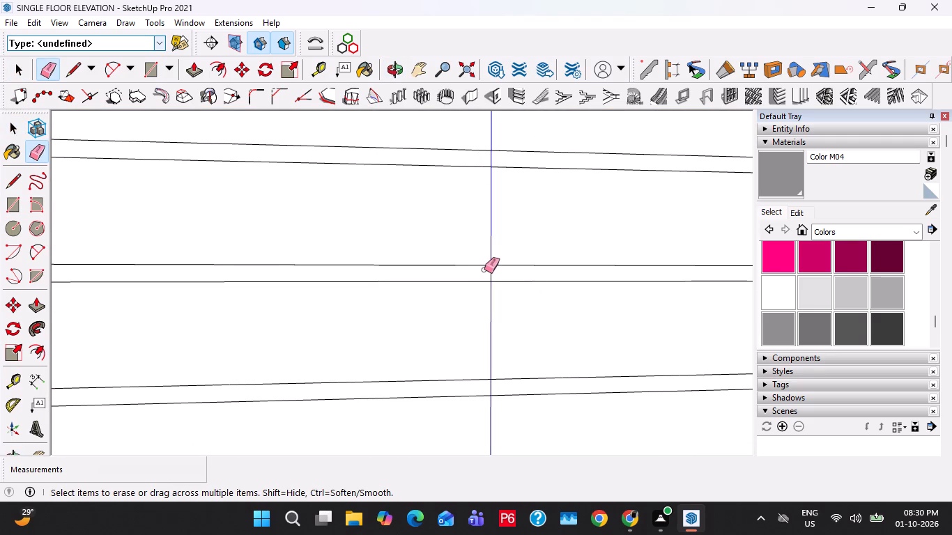
left_click_drag(489, 272, 505, 277)
left_click(489, 385)
key("space")
scroll(425, 265, "down", 11)
key("space")
scroll(456, 265, "down", 4)
scroll(475, 251, "up", 7)
Push the three long groove bands across the top beam inward by 1".
left_click(512, 226)
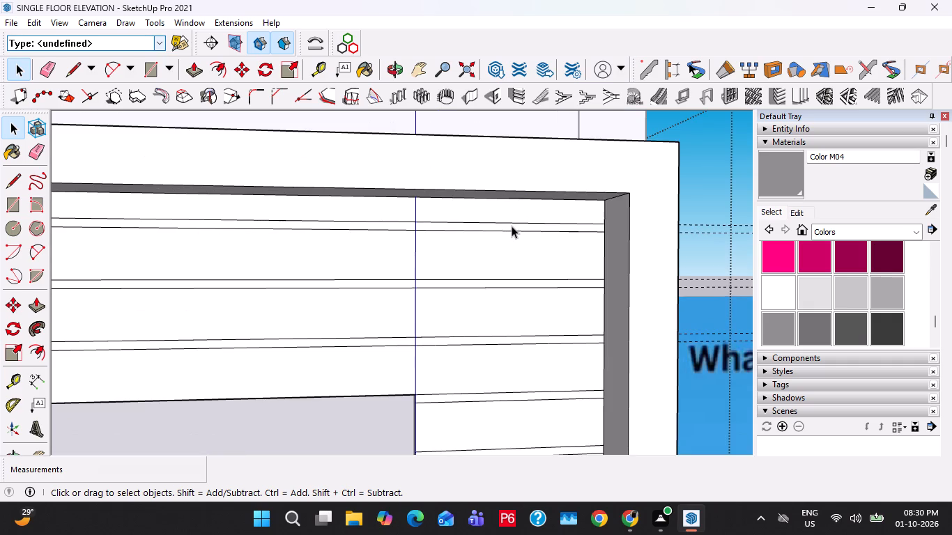
key("p")
left_click(512, 226)
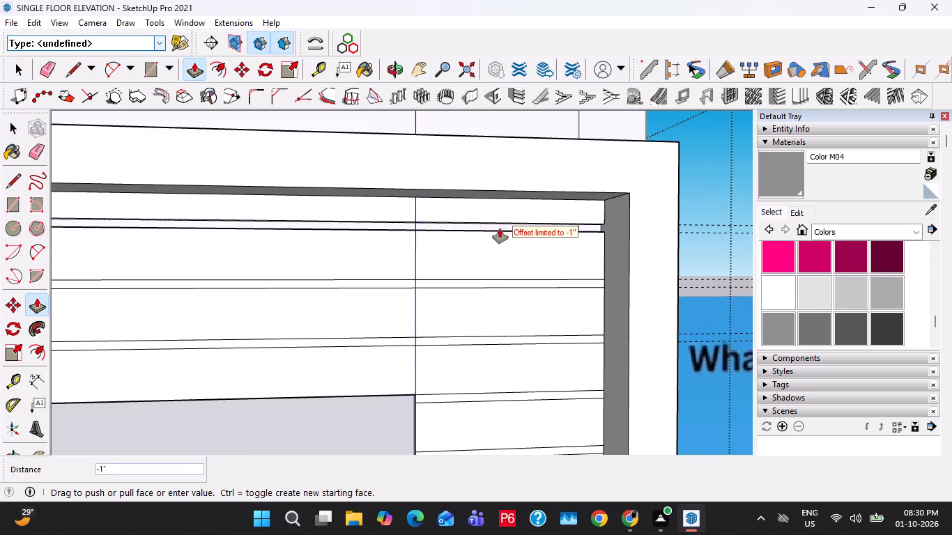
type("1\"")
key("Return")
double_click(500, 284)
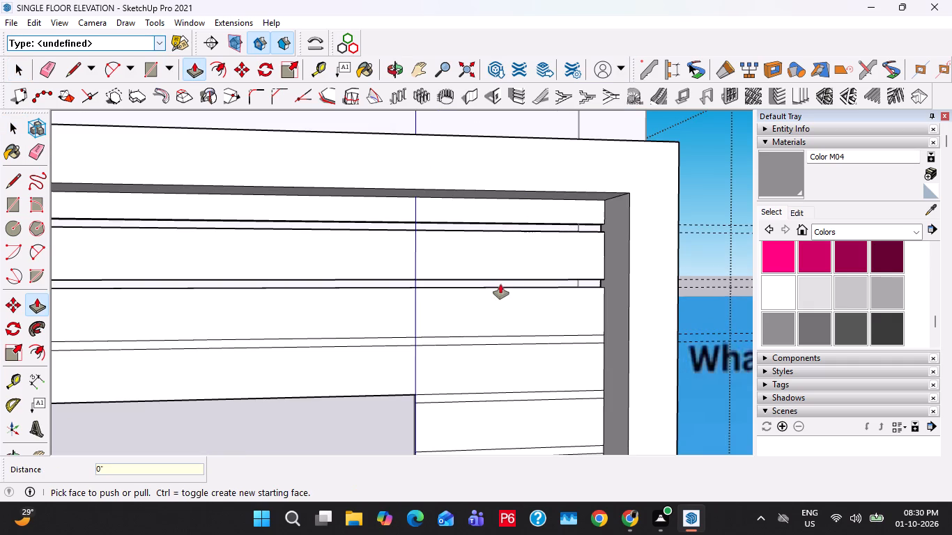
double_click(500, 345)
key("ctrl+z")
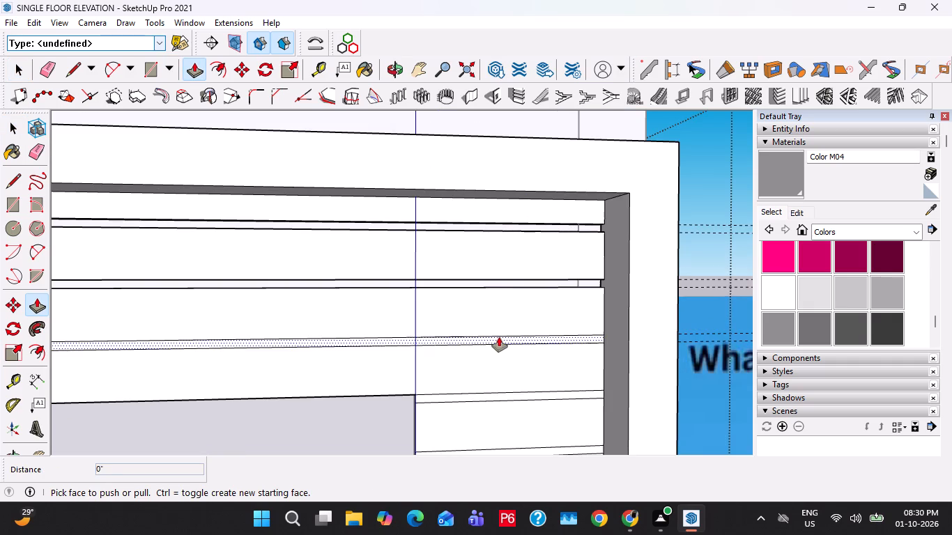
double_click(499, 337)
Repeat the 1" push on the uppermost groove bands of the narrow vertical strip, working downward from the beam.
double_click(497, 398)
scroll(461, 254, "down", 6)
middle_click_drag(482, 322, 477, 235, "shift")
double_click(493, 279)
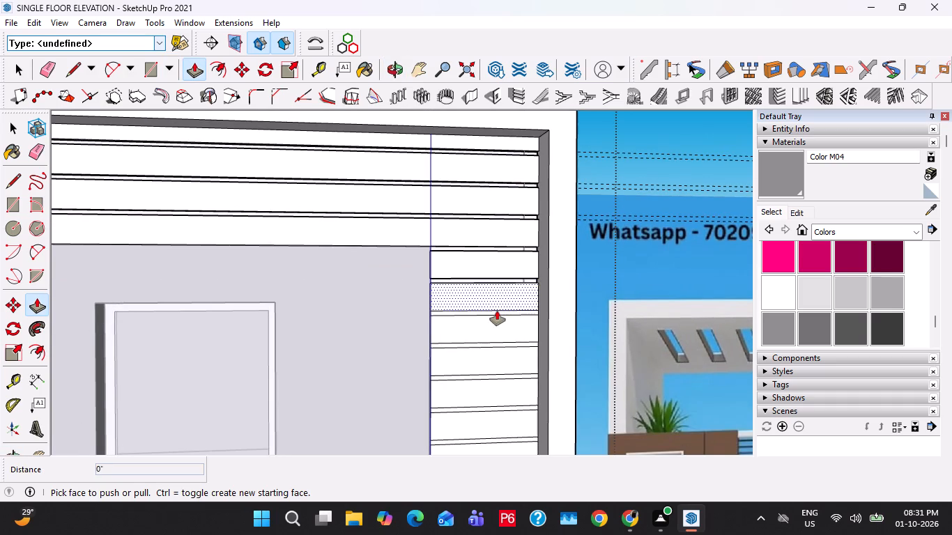
double_click(498, 313)
double_click(491, 346)
scroll(491, 332, "down", 5)
middle_click_drag(492, 361, 486, 235, "shift")
double_click(490, 253)
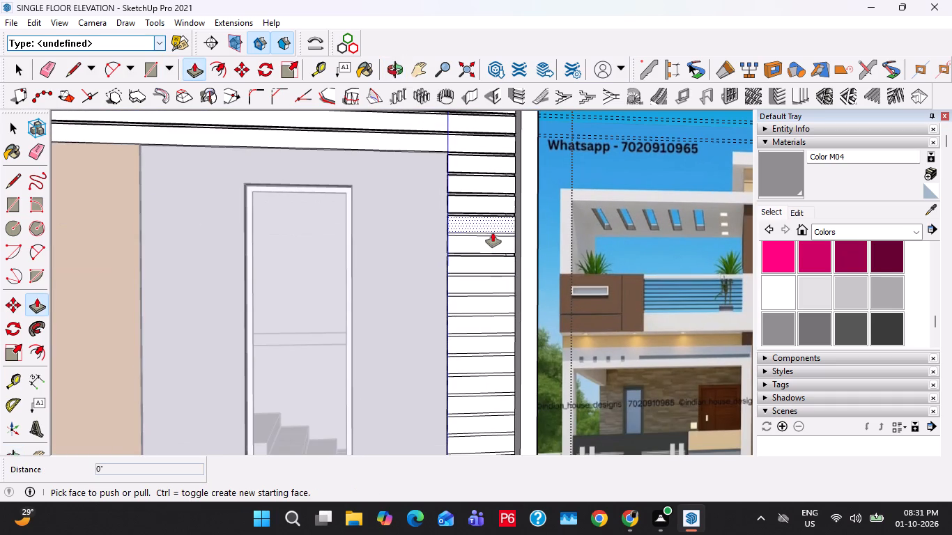
double_click(490, 235)
middle_click_drag(491, 284, 517, 235, "shift")
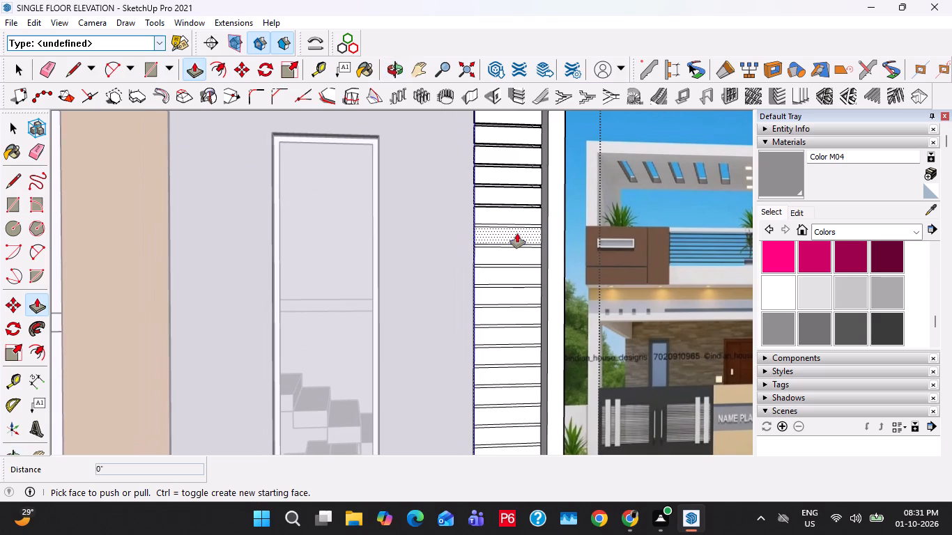
double_click(517, 226)
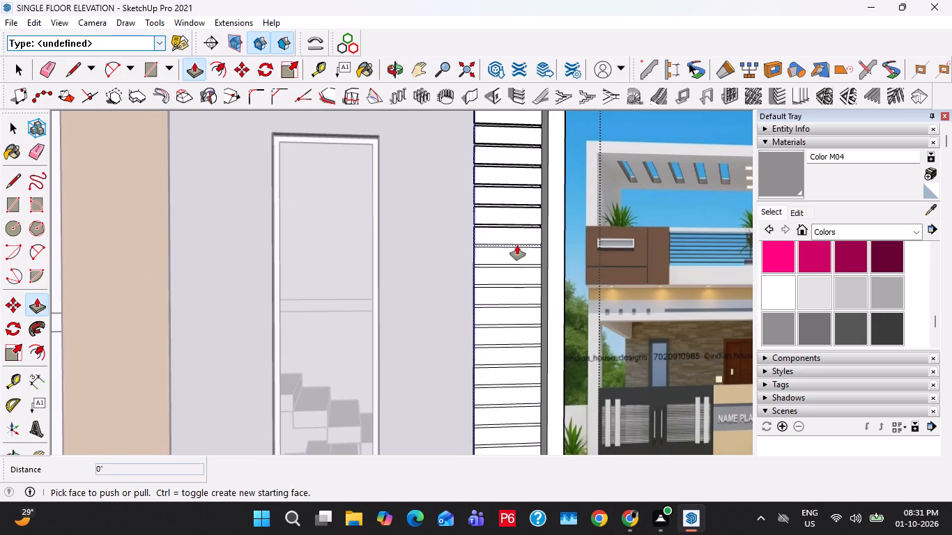
double_click(517, 245)
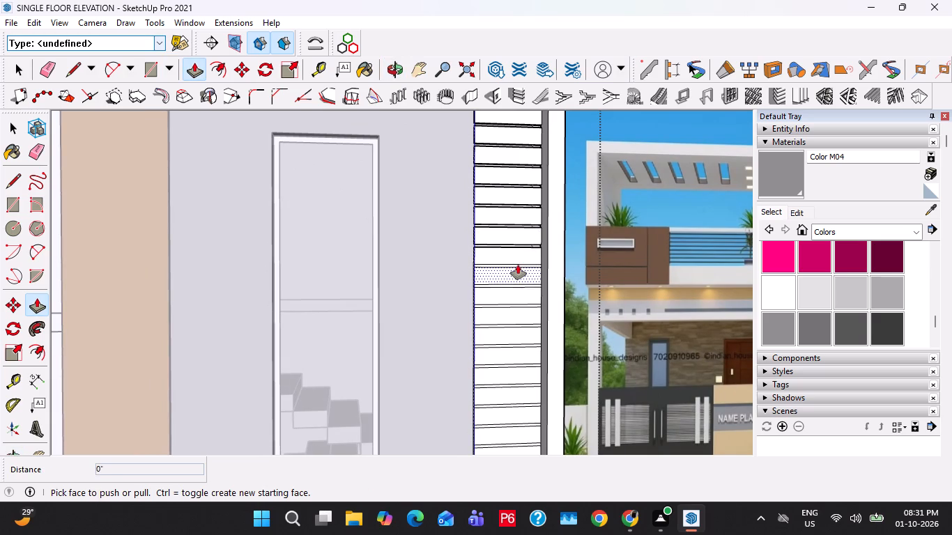
double_click(518, 265)
Continue recessing the strip's groove bands by 1" down the middle stretch beside the tall window.
middle_click_drag(500, 287, 617, 299)
scroll(568, 293, "up", 3)
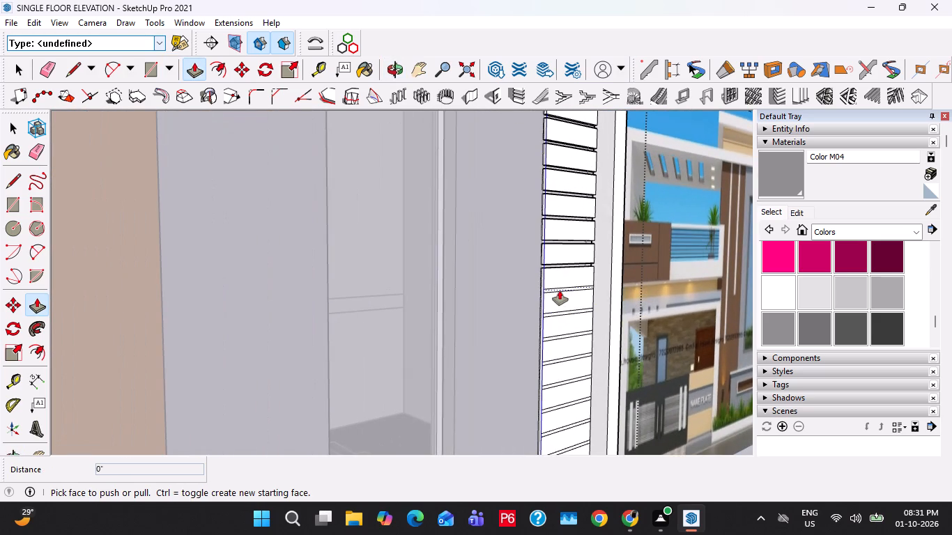
scroll(546, 289, "up", 6)
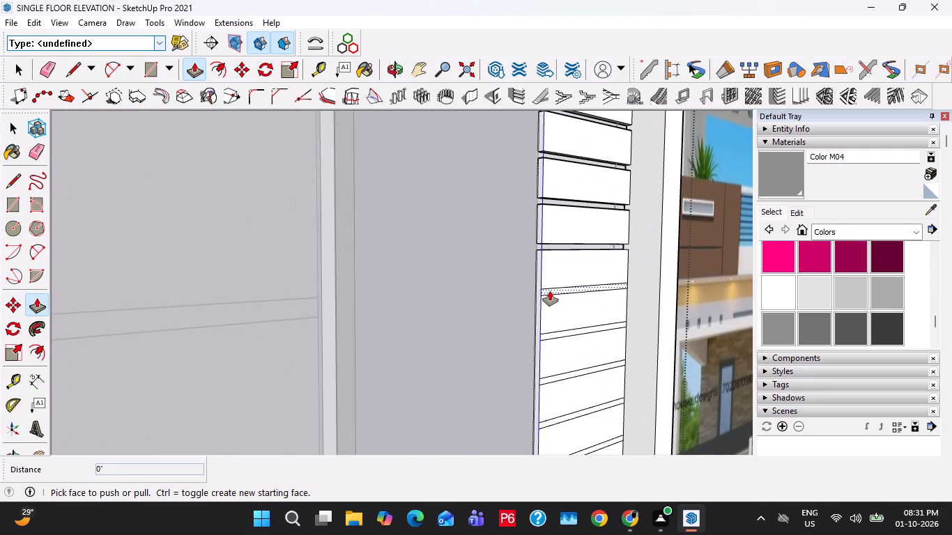
double_click(550, 291)
double_click(550, 334)
middle_click_drag(553, 357, 530, 176, "shift")
double_click(542, 201)
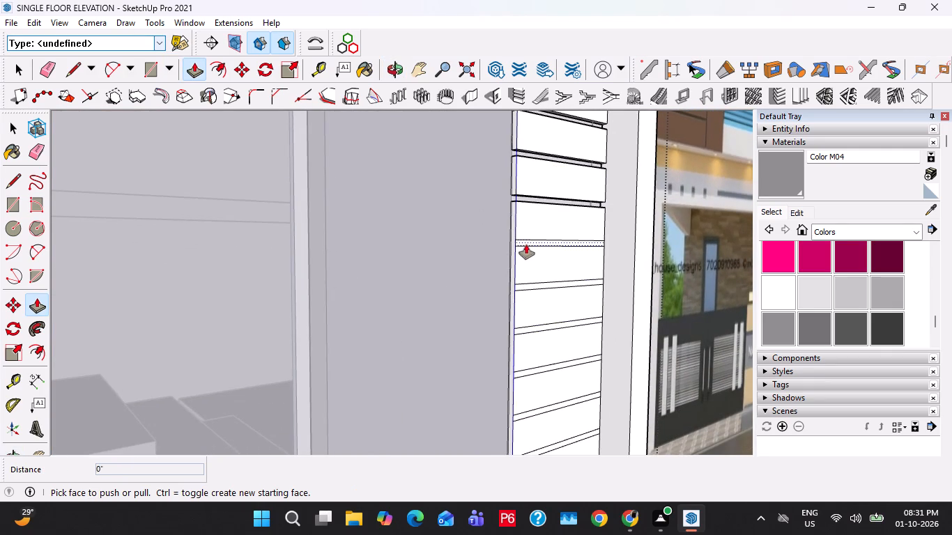
double_click(526, 245)
double_click(528, 287)
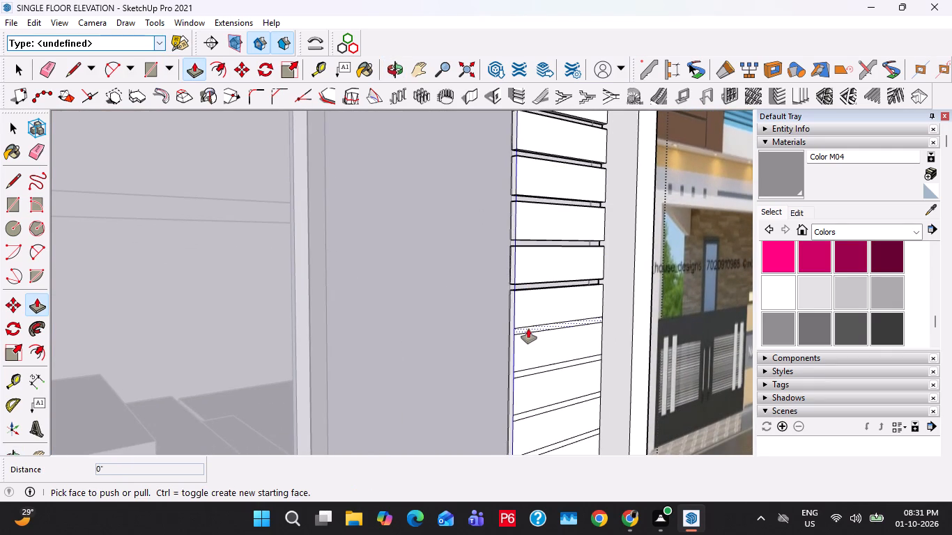
double_click(528, 329)
middle_click_drag(534, 373, 530, 248, "shift")
double_click(530, 245)
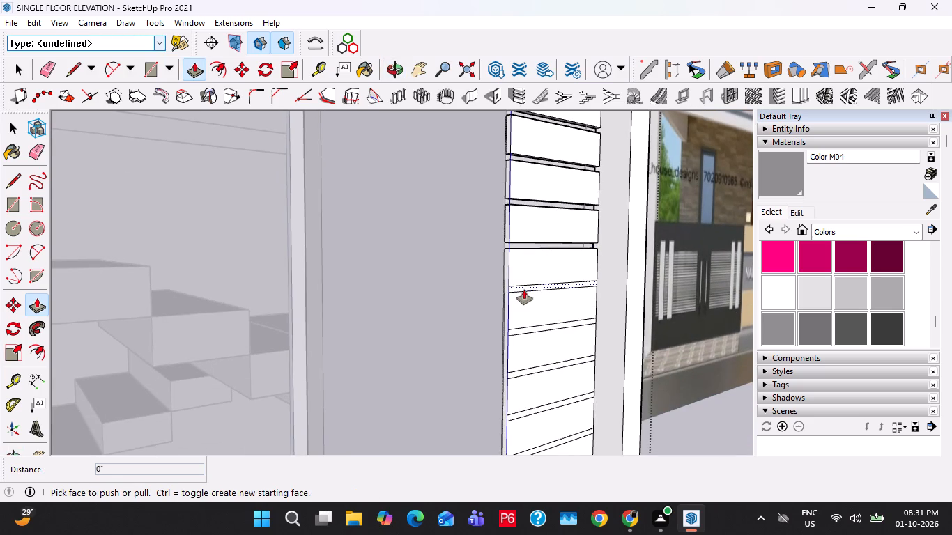
double_click(524, 290)
double_click(522, 330)
Recess the strip's groove bands by 1" from the window's lower part to just below the projecting ledge.
middle_click_drag(536, 375, 545, 229, "shift")
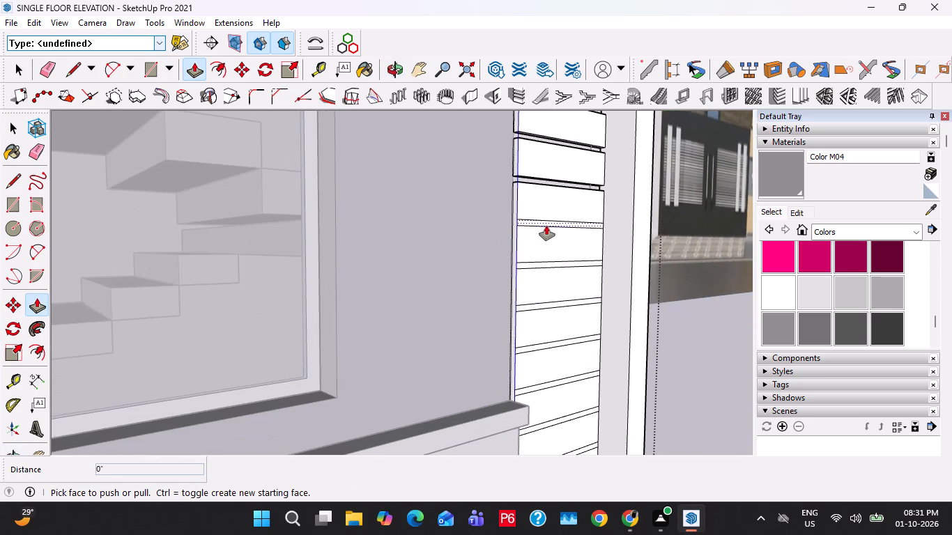
double_click(543, 223)
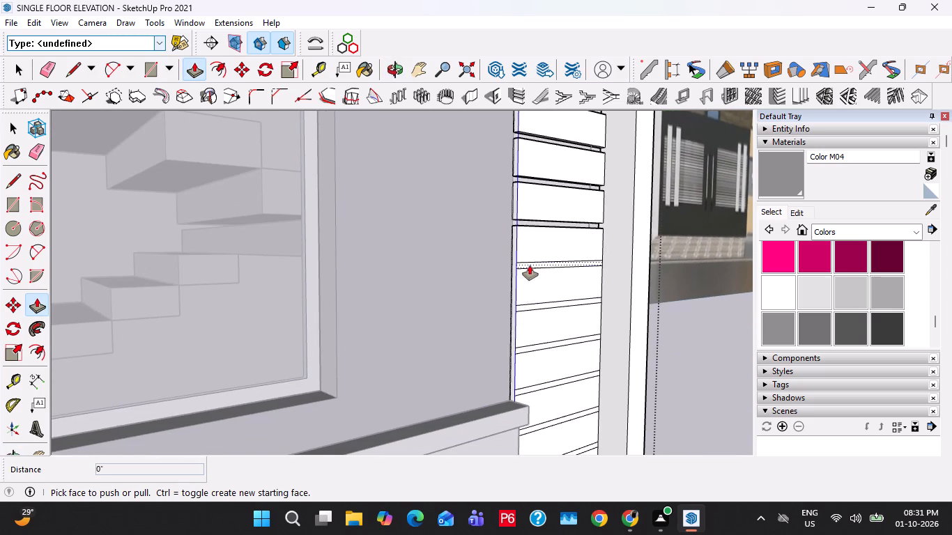
double_click(530, 265)
double_click(532, 307)
middle_click_drag(543, 357, 511, 222, "shift")
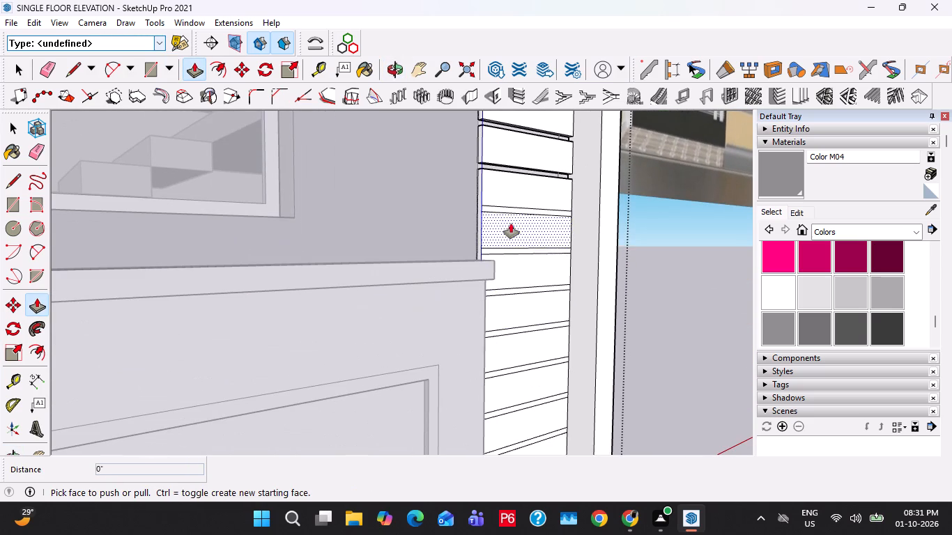
double_click(514, 210)
double_click(514, 251)
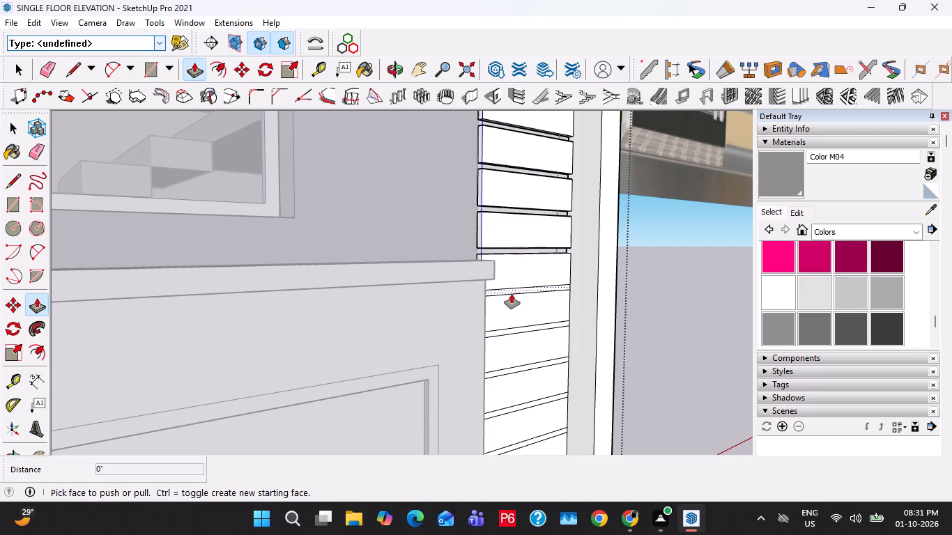
double_click(510, 292)
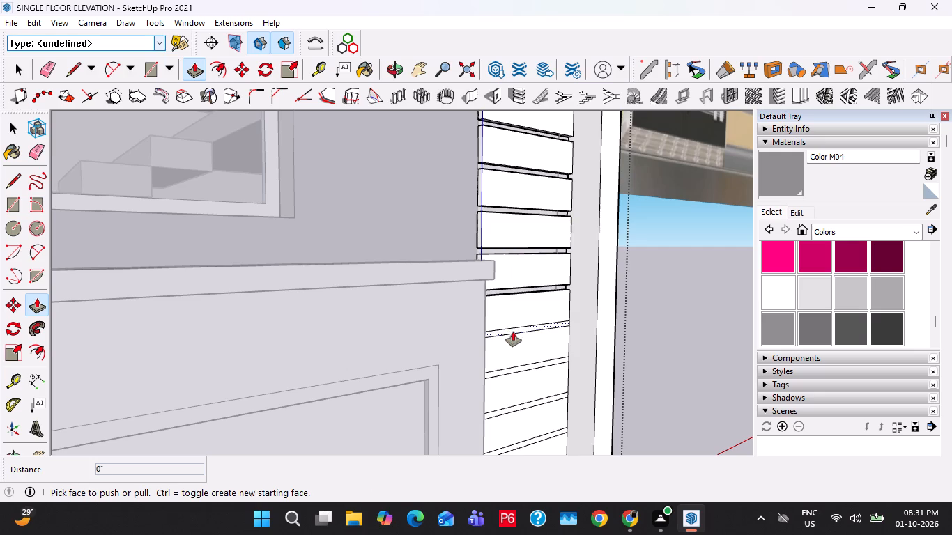
double_click(513, 332)
Recess the remaining groove bands by 1" down to the foot of the narrow strip and finish with Push/Pull.
middle_click_drag(535, 367, 523, 208, "shift")
double_click(528, 207)
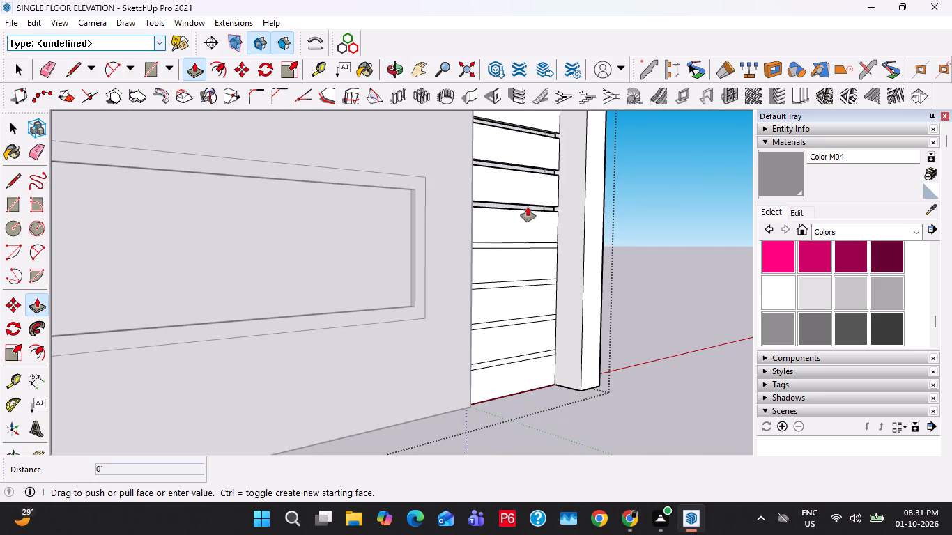
double_click(529, 248)
double_click(525, 284)
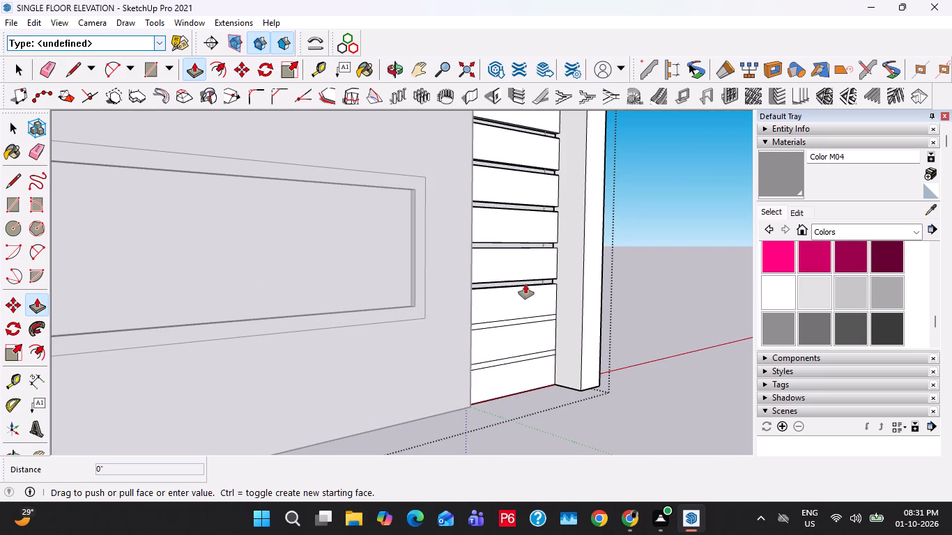
double_click(521, 320)
double_click(519, 356)
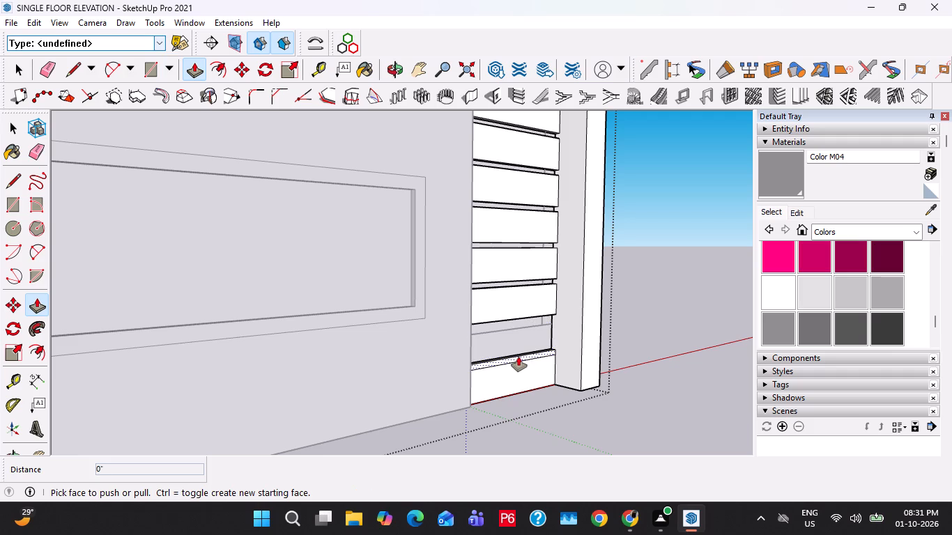
key("ctrl+z")
double_click(518, 359)
scroll(519, 354, "down", 6)
middle_click_drag(535, 318, 405, 346)
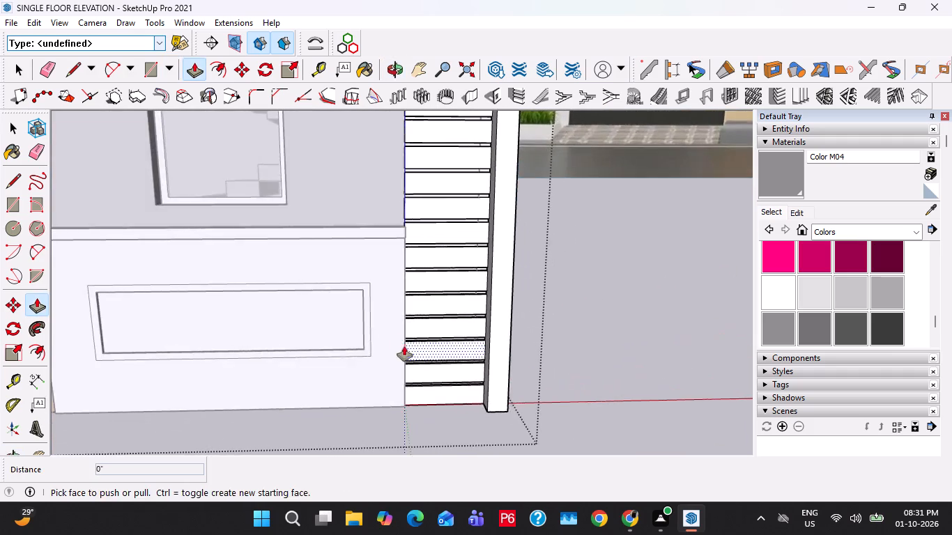
key("space")
scroll(405, 339, "down", 13)
key("Escape")
key("space")
key("Escape")
Paint the four planks of the grooved top beam with the pale yellow Color E02.
middle_click_drag(403, 227, 439, 307)
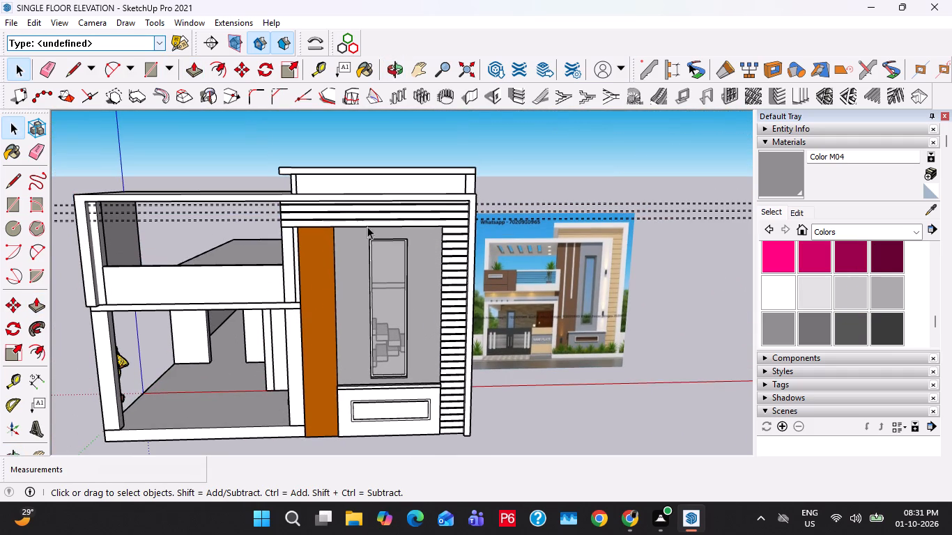
left_click(442, 205)
triple_click(448, 215)
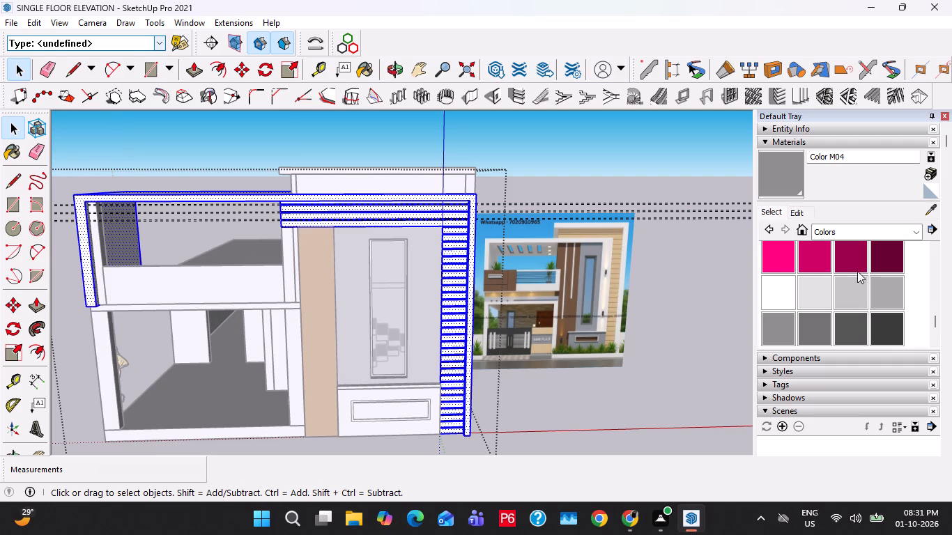
scroll(871, 290, "down", 2)
scroll(868, 290, "up", 4)
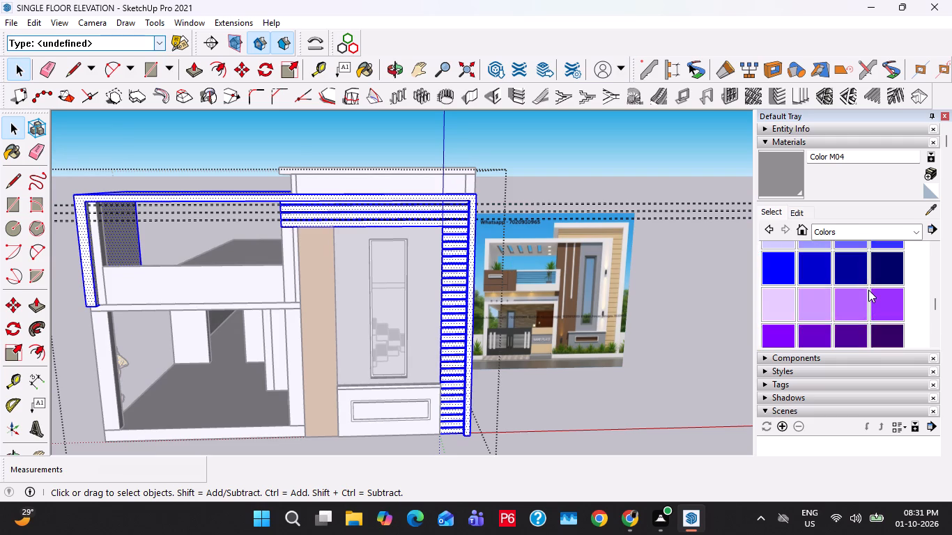
scroll(868, 290, "up", 4)
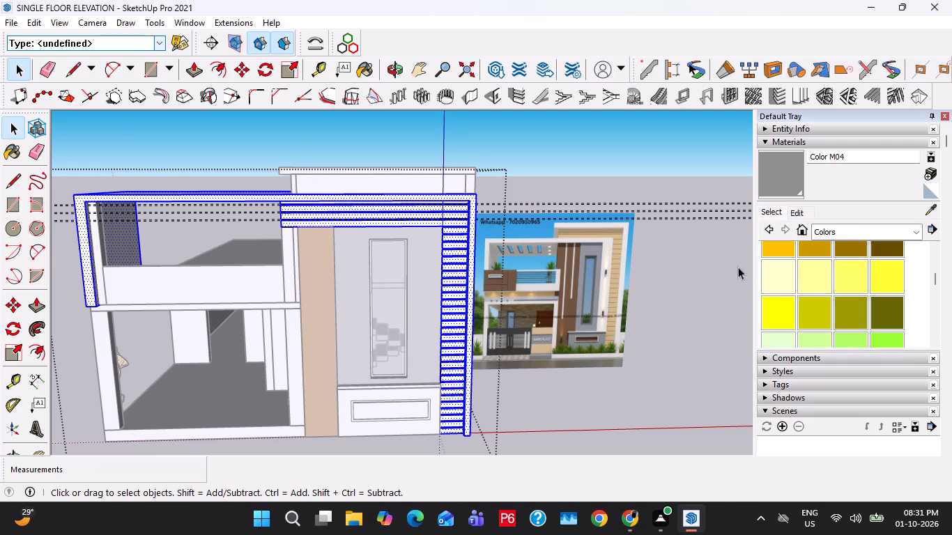
left_click(822, 274)
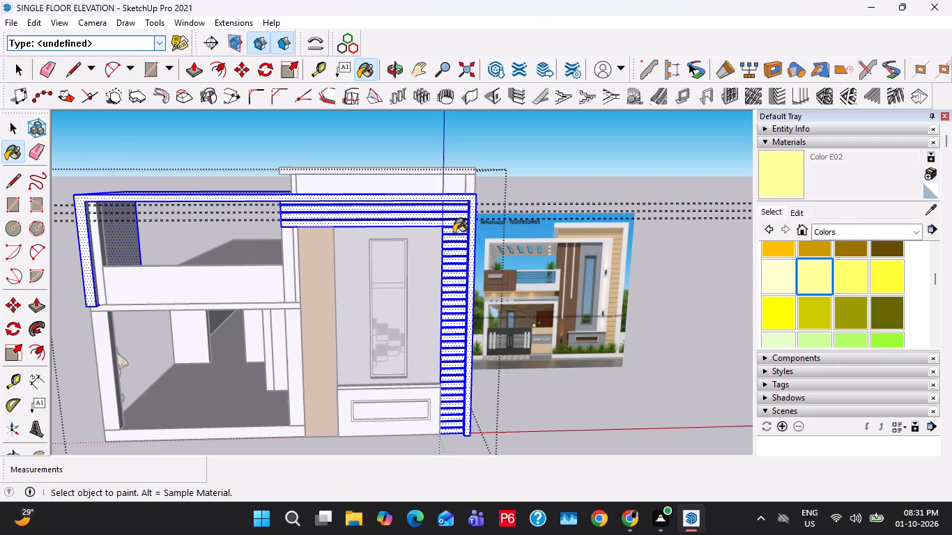
key("space")
double_click(454, 233)
left_click(778, 176)
left_click(421, 224)
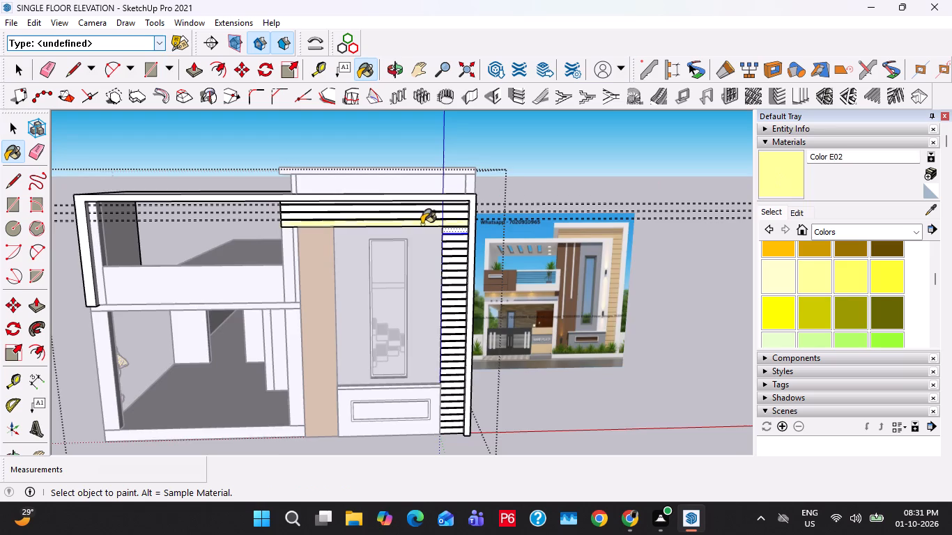
scroll(427, 222, "up", 6)
left_click(433, 215)
left_click(439, 200)
left_click(454, 188)
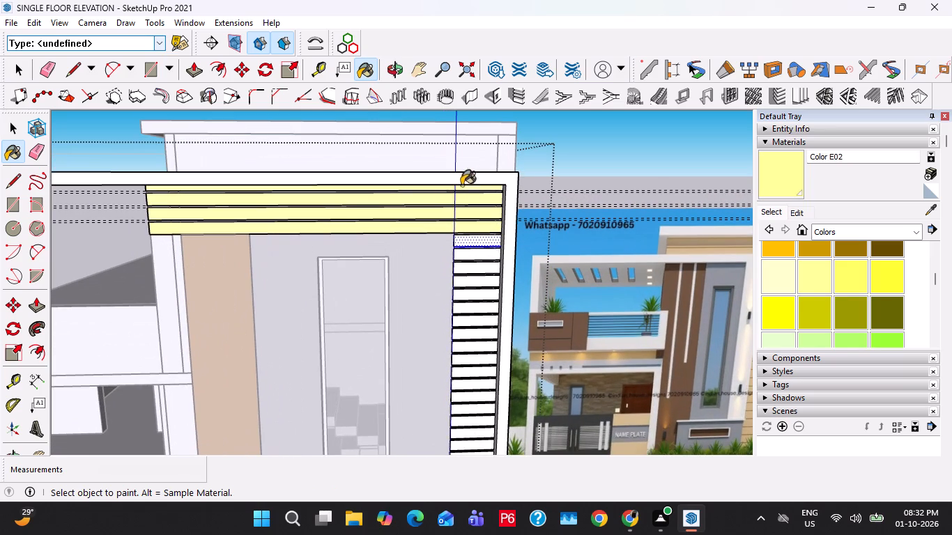
Paint the uppermost planks of the narrow vertical strip, just below the beam, with Color E02.
left_click(483, 261)
left_click(489, 254)
left_click(491, 242)
left_click(484, 272)
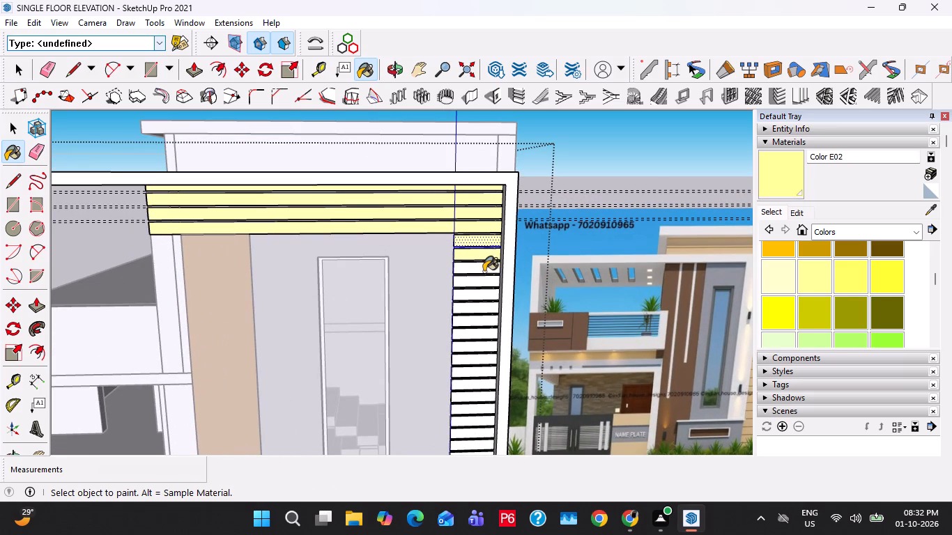
left_click(484, 289)
left_click(486, 280)
left_click(479, 300)
Paint the narrow vertical strip's planks with Color E02 from its foot up to the level of the projecting ledge.
middle_click_drag(492, 320, 488, 198)
scroll(486, 234, "down", 2)
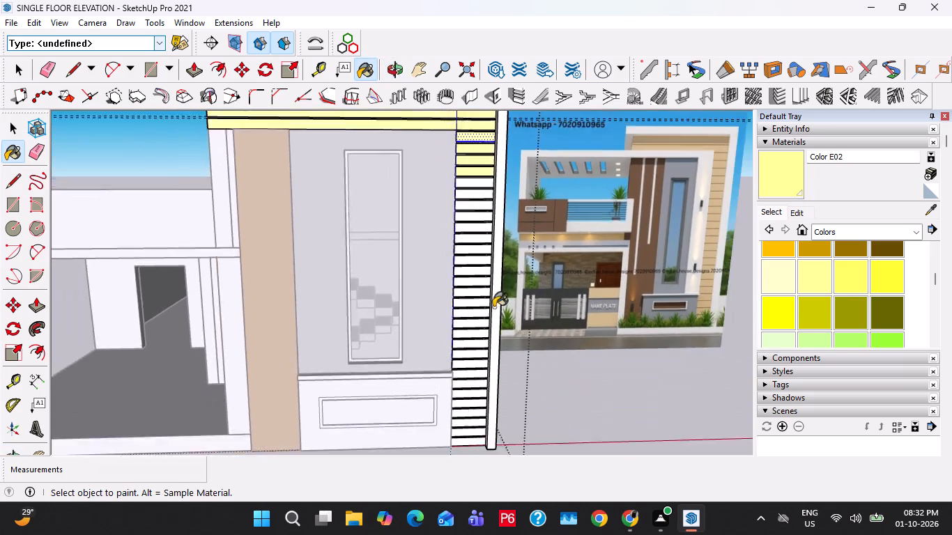
scroll(493, 307, "down", 1)
middle_click_drag(491, 391, 478, 342, "shift")
left_click(465, 380)
left_click(460, 371)
left_click(459, 362)
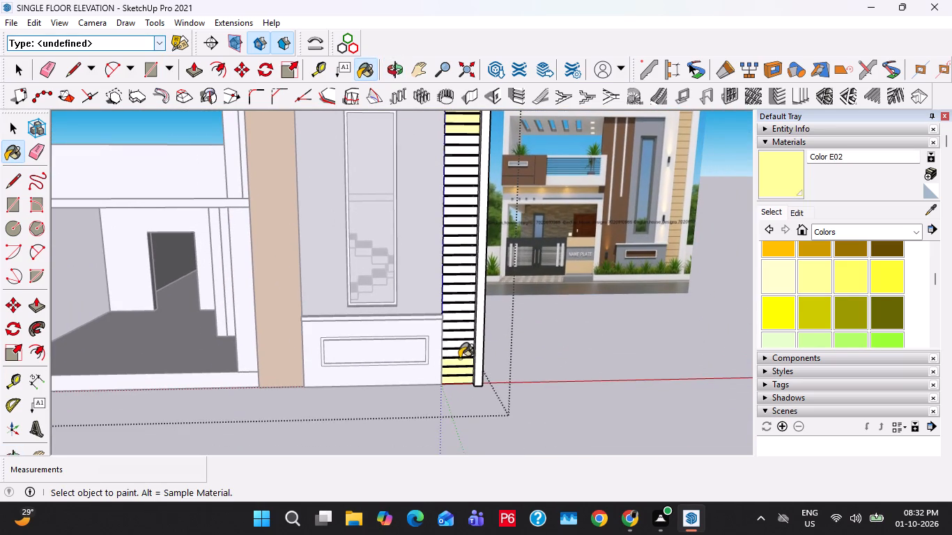
left_click(457, 347)
left_click(458, 356)
left_click(457, 336)
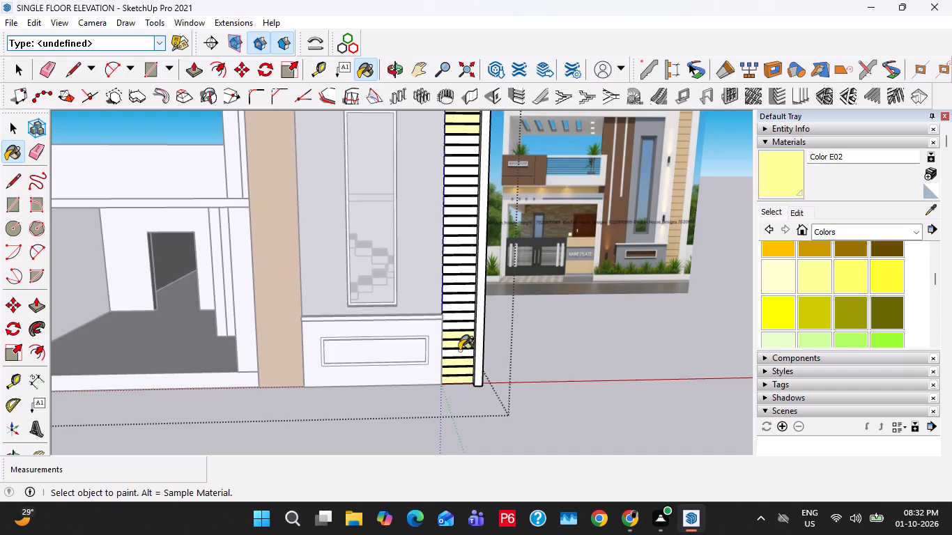
left_click(459, 350)
left_click(461, 331)
left_click(461, 318)
left_click(461, 325)
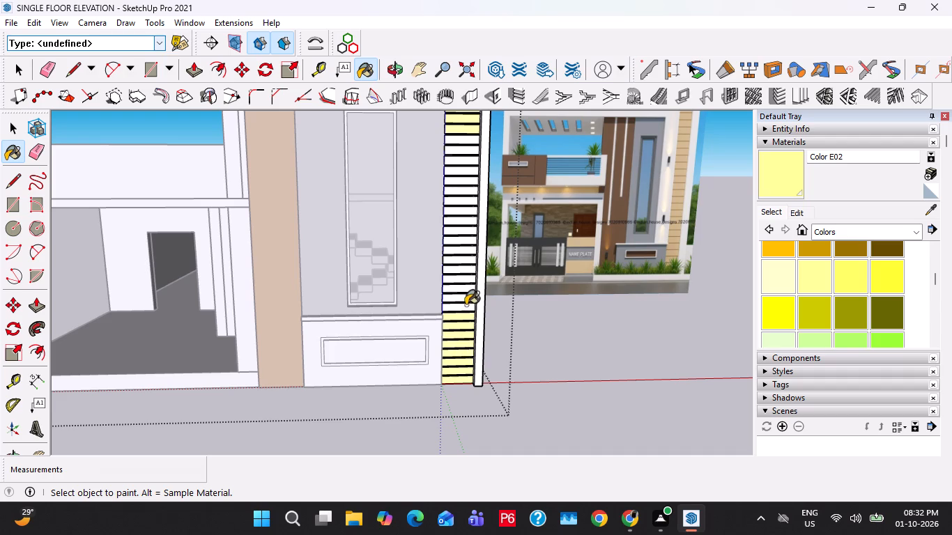
Paint the strip's planks beside the lower part of the tall window with Color E02.
left_click(466, 305)
left_click(468, 297)
left_click(466, 286)
left_click(466, 281)
left_click(464, 272)
left_click(463, 260)
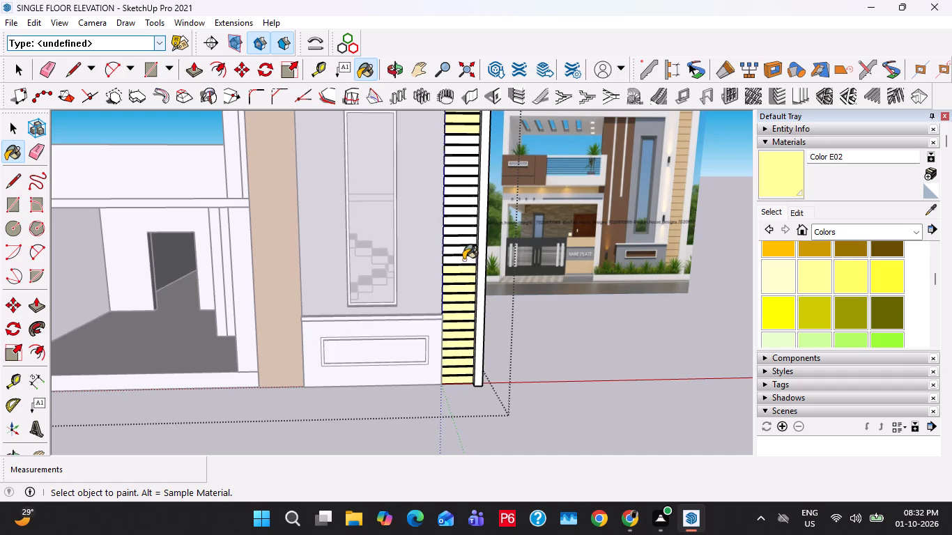
left_click(462, 249)
Paint the strip's remaining planks up to the already yellow top ones with Color E02 and leave the group.
middle_click_drag(466, 258, 480, 349, "shift")
scroll(480, 347, "up", 3)
left_click(481, 329)
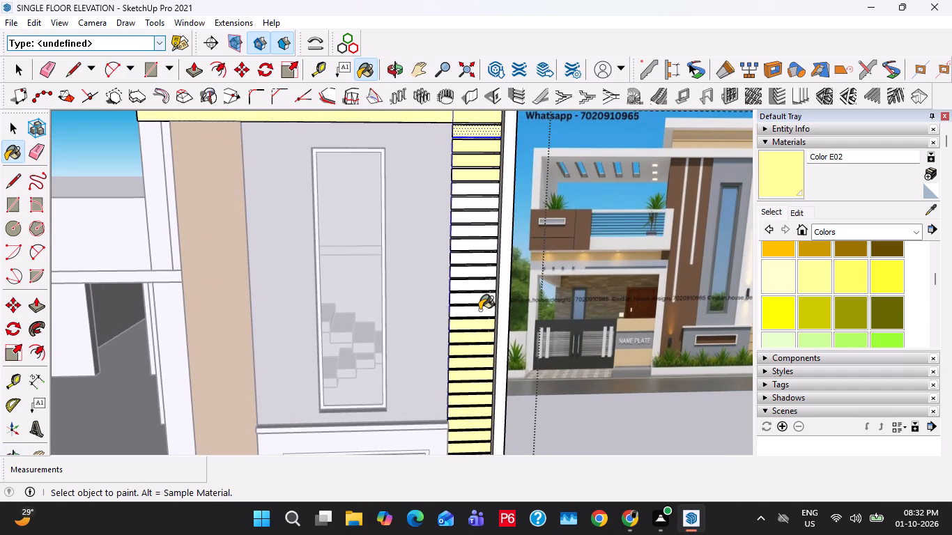
left_click(479, 310)
left_click(480, 289)
left_click(479, 297)
left_click(484, 283)
left_click(484, 255)
left_click(477, 272)
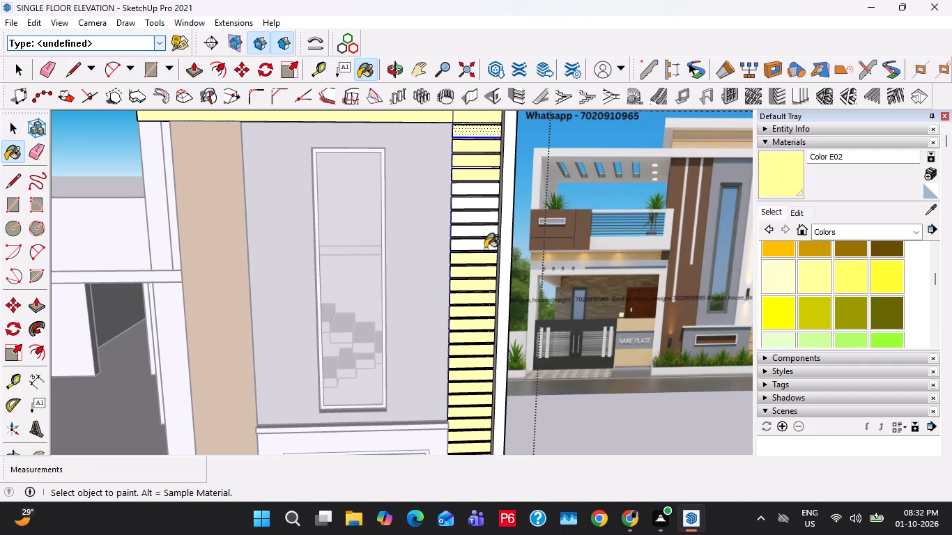
left_click(486, 240)
left_click(486, 228)
left_click(486, 204)
left_click(486, 187)
left_click(481, 219)
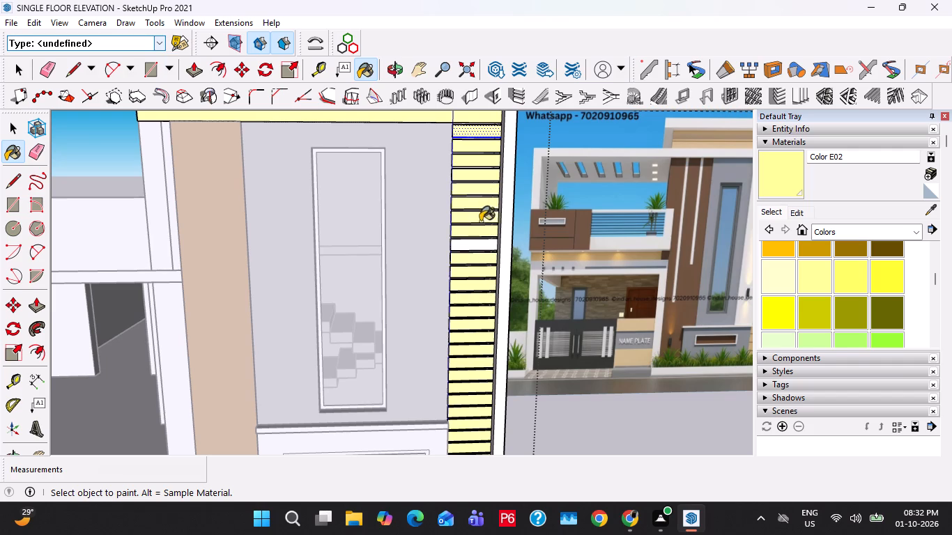
left_click(479, 242)
key("space")
scroll(478, 242, "down", 5)
key("Escape")
scroll(476, 242, "down", 1)
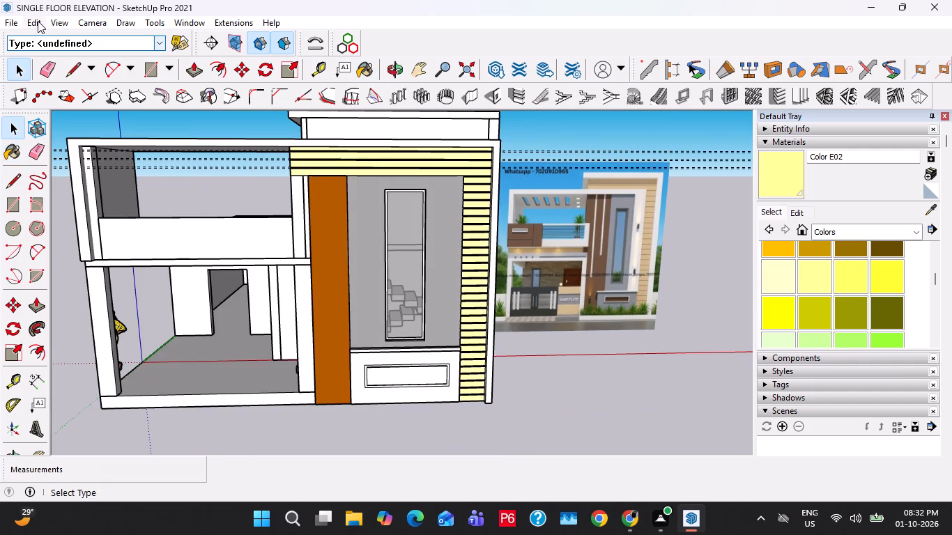
Delete all construction guides from the model.
left_click(38, 21)
left_click(89, 151)
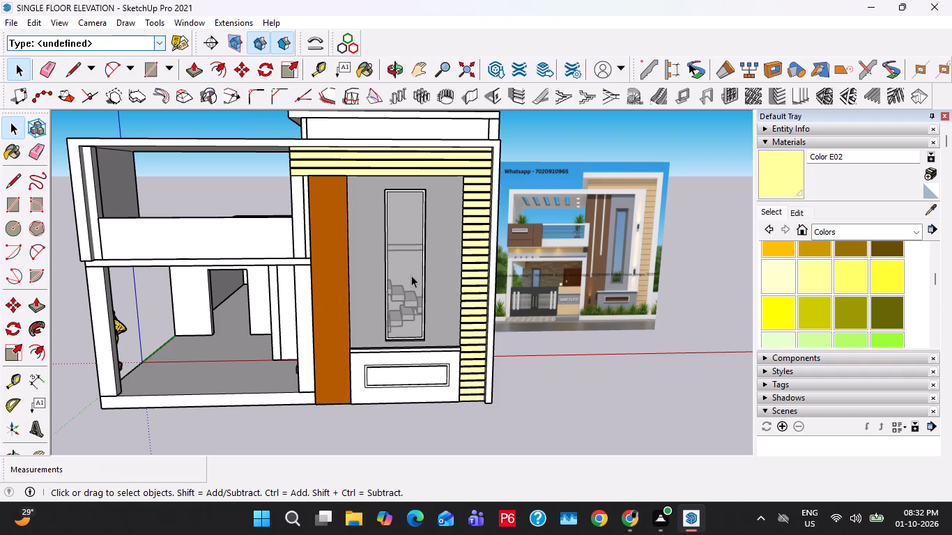
Save the elevation model.
scroll(367, 233, "up", 1)
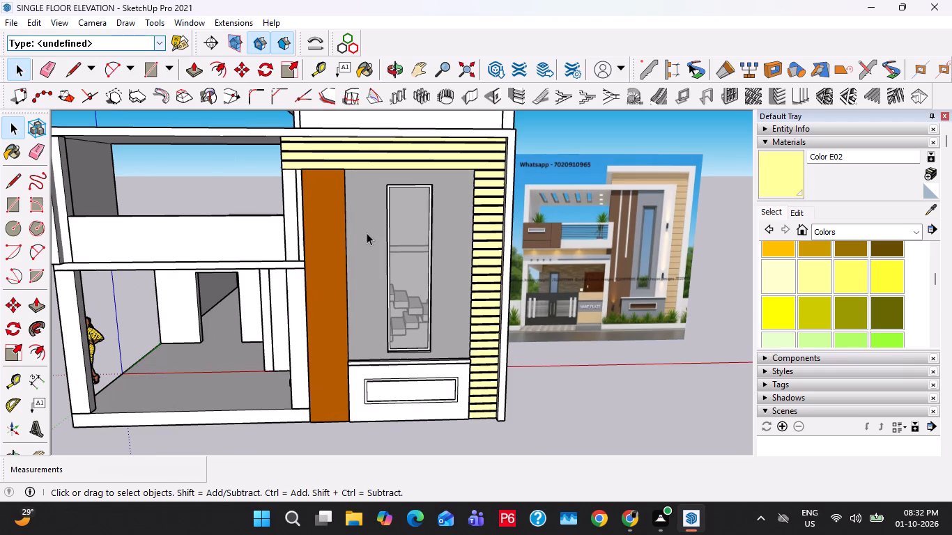
key("ctrl+s")
Inside the orange panel's group, draw a vertical line about 11' 6" long down from the panel's top edge.
middle_click_drag(378, 242, 415, 286, "shift")
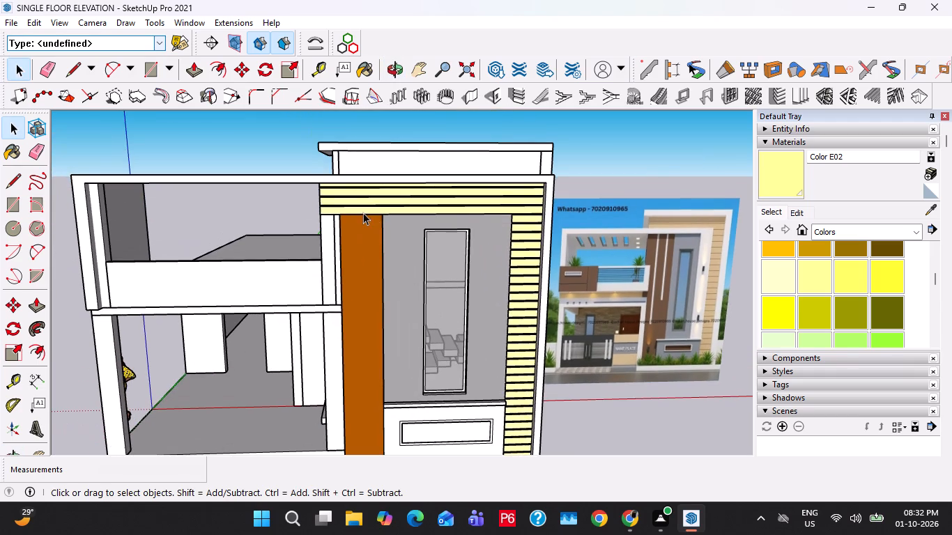
scroll(363, 212, "up", 11)
middle_click_drag(363, 232, 369, 139)
double_click(349, 190)
middle_click_drag(351, 209, 376, 304, "shift")
scroll(340, 260, "up", 2)
left_click(331, 224)
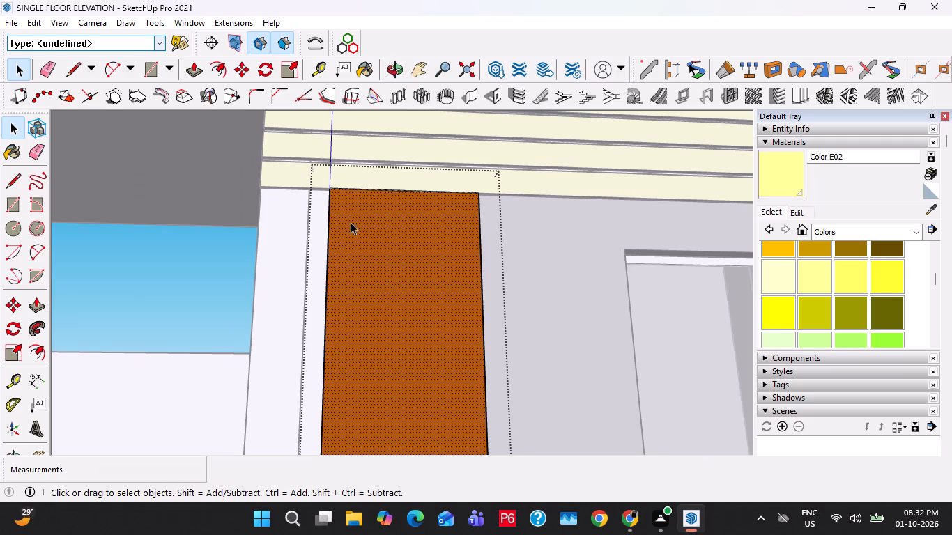
key("l")
left_click(387, 194)
scroll(409, 330, "down", 8)
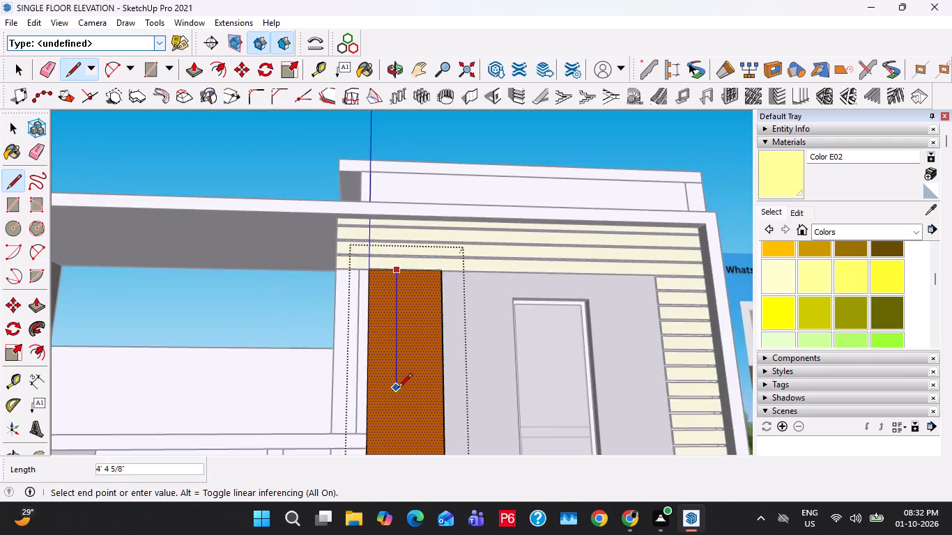
middle_click_drag(398, 389, 377, 180)
scroll(377, 208, "down", 3)
left_click(374, 340)
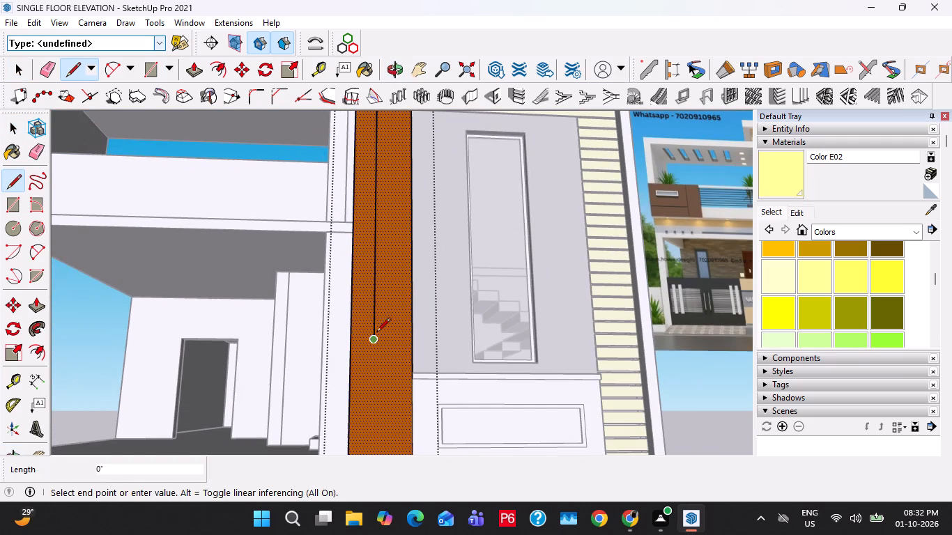
Copy the vertical line 1" sideways and join the two lower ends to form a narrow strip.
key("space")
left_click(374, 313)
scroll(374, 316, "up", 1)
key("m")
left_click(376, 343)
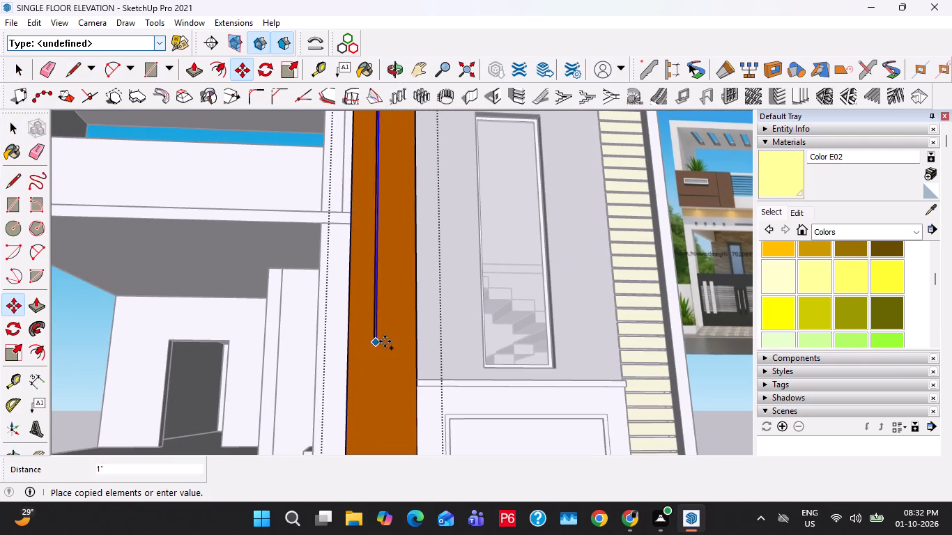
type("1\"")
key("Return")
scroll(383, 341, "up", 8)
key("space")
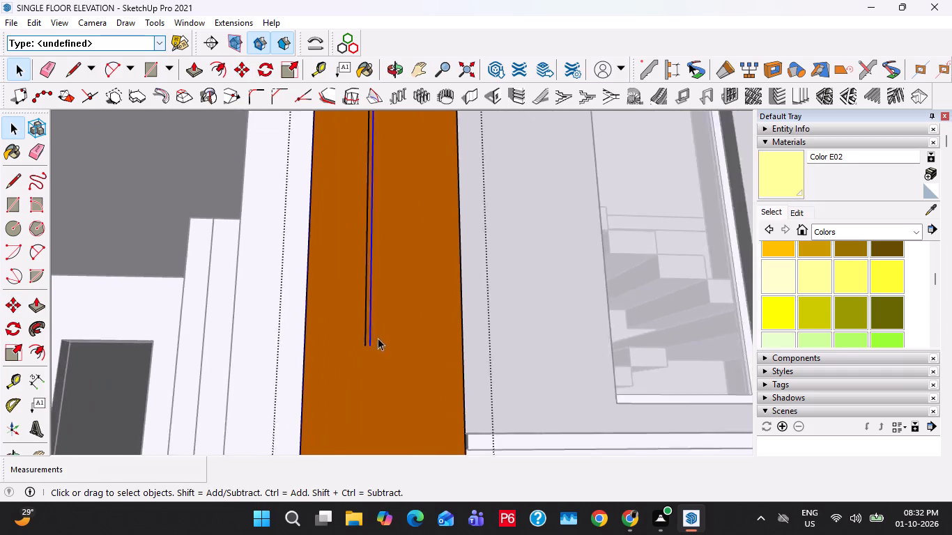
scroll(378, 338, "up", 8)
key("l")
left_click(367, 357)
left_click(351, 355)
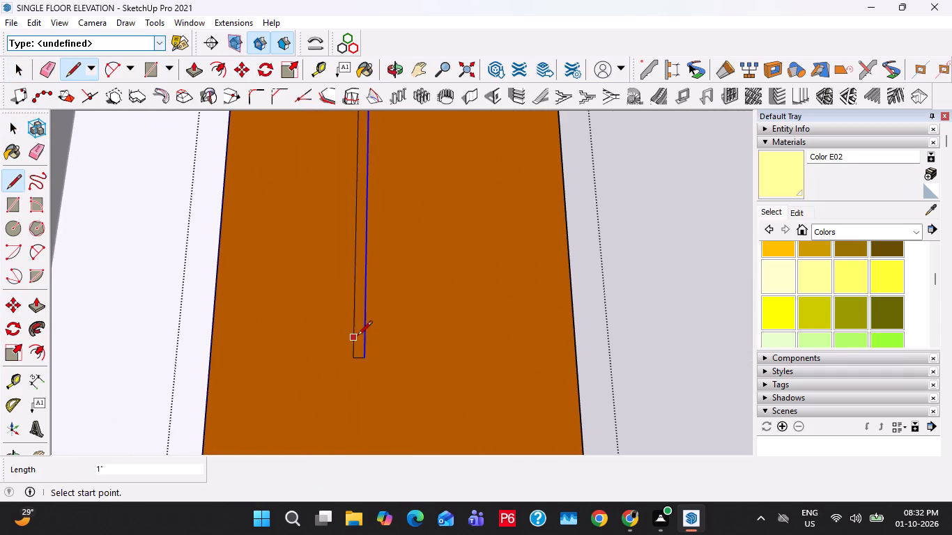
Paint the narrow strip on the orange panel with white Color M00.
key("space")
left_click(358, 334)
scroll(766, 321, "down", 3)
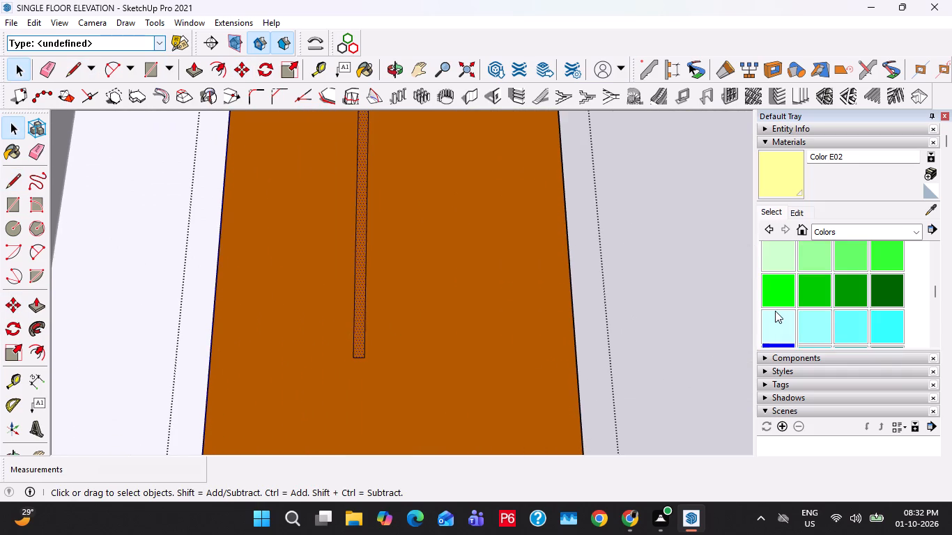
scroll(776, 313, "down", 4)
left_click(791, 273)
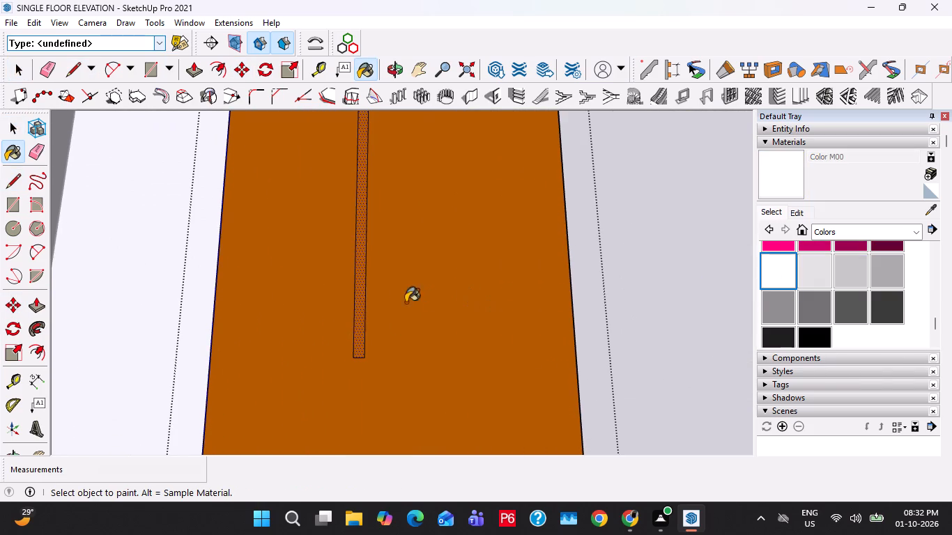
left_click(364, 315)
key("space")
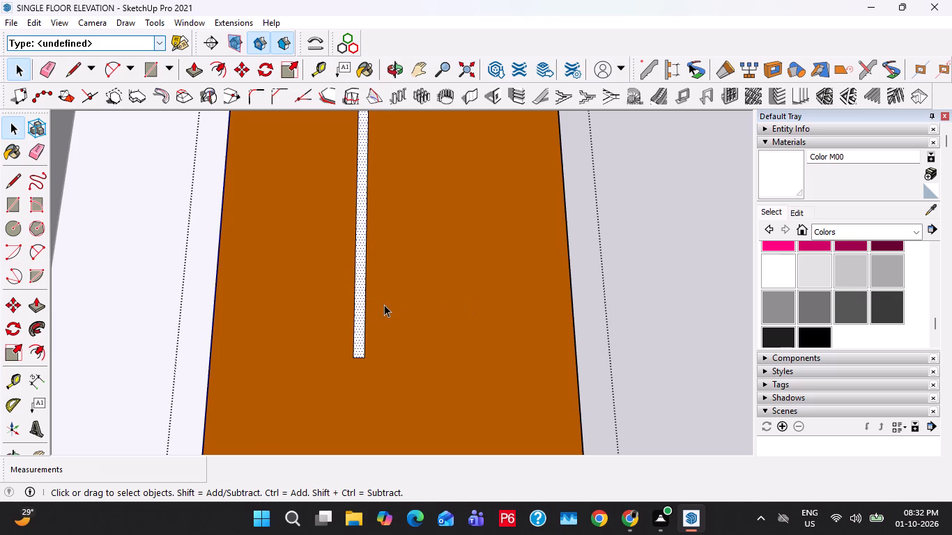
Move the white strip sideways toward the orange panel's left edge.
double_click(360, 295)
key("m")
left_click(445, 297)
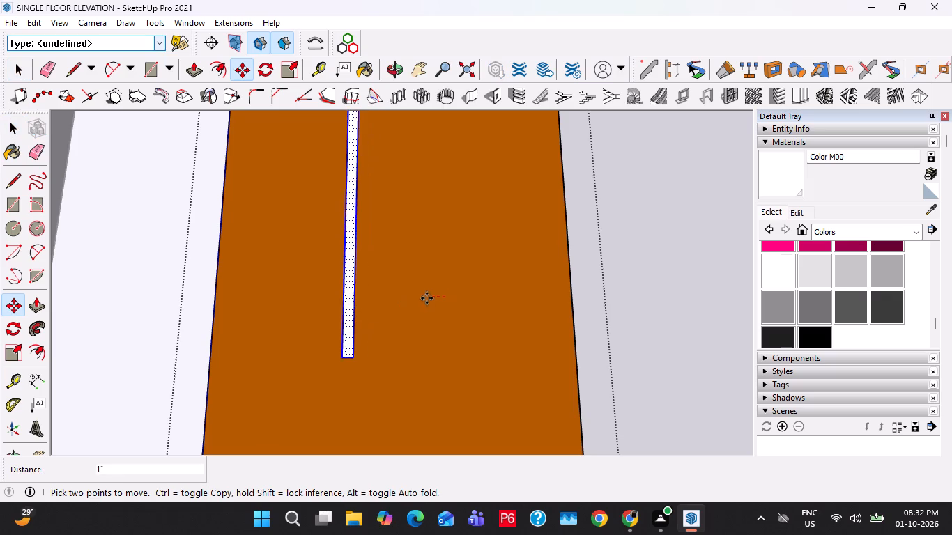
left_click(404, 300)
Copy the white strip about 9 5/16" to the right across the orange panel.
left_click(323, 357)
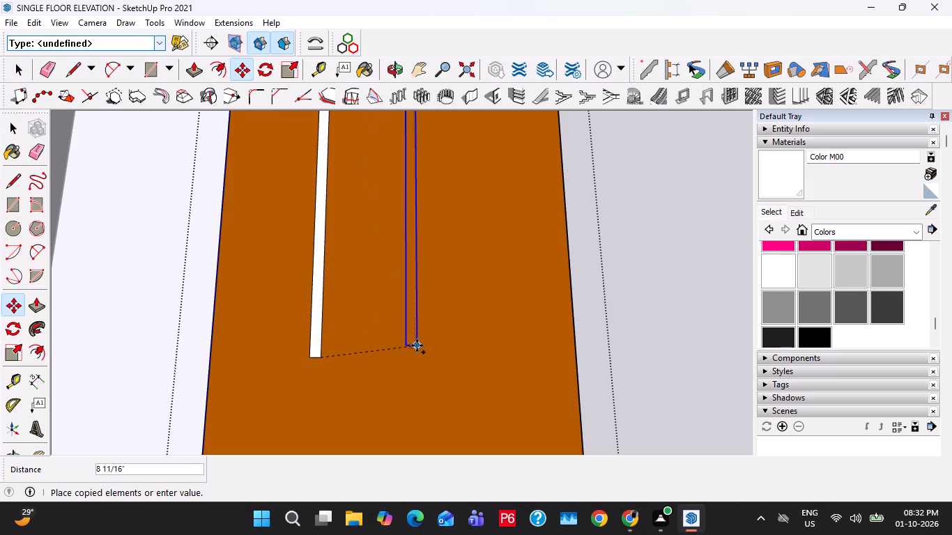
left_click(425, 355)
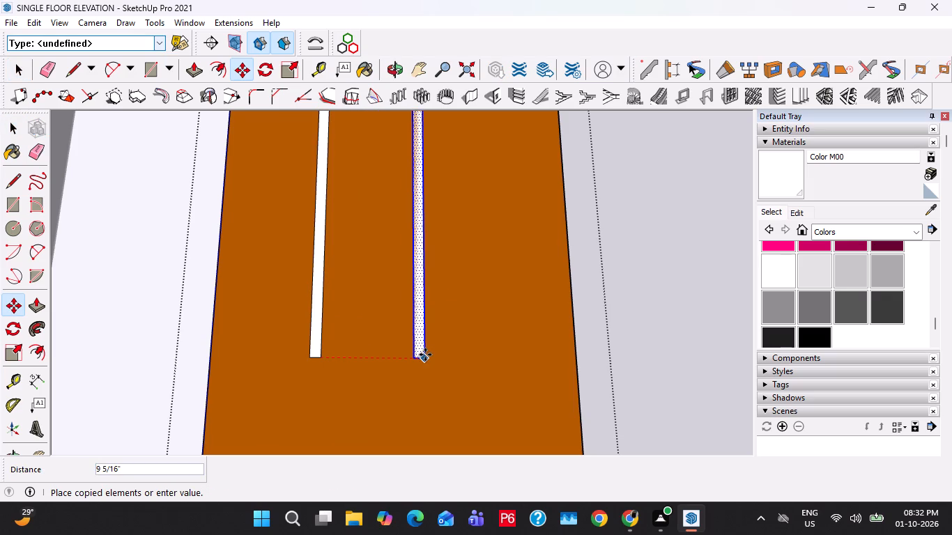
key("space")
Add guides along both long edges of the copied white strip with the Tape Measure.
key("t")
double_click(421, 337)
double_click(410, 334)
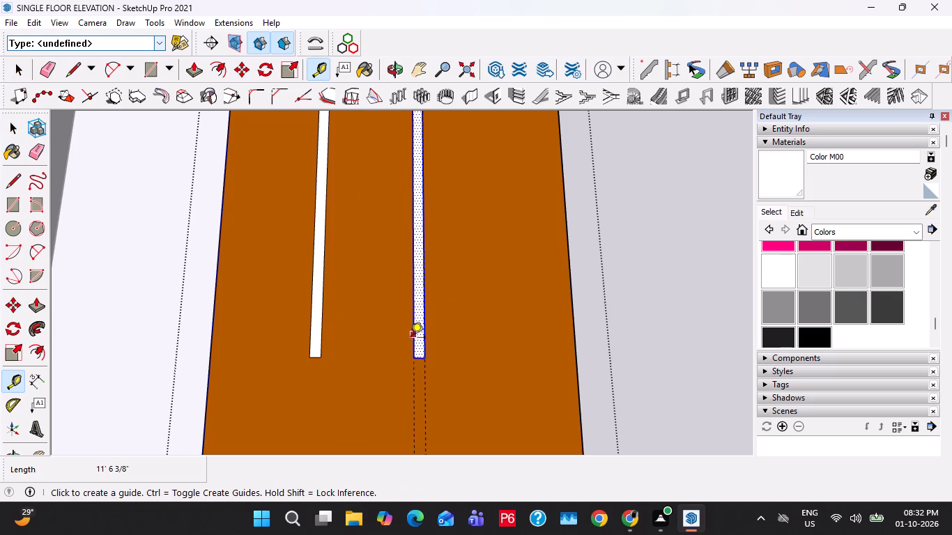
Copy the second strip's bottom edge about 7 15/16" downward between the guides.
scroll(417, 353, "up", 3)
key("space")
left_click(421, 361)
key("m")
left_click(423, 361)
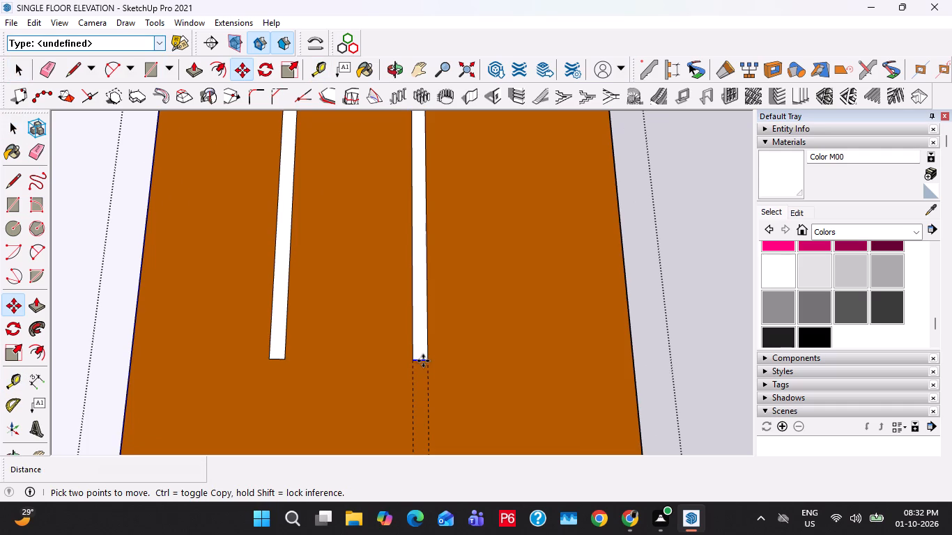
scroll(429, 396, "down", 4)
middle_click_drag(427, 410, 405, 294, "shift")
left_click(406, 340)
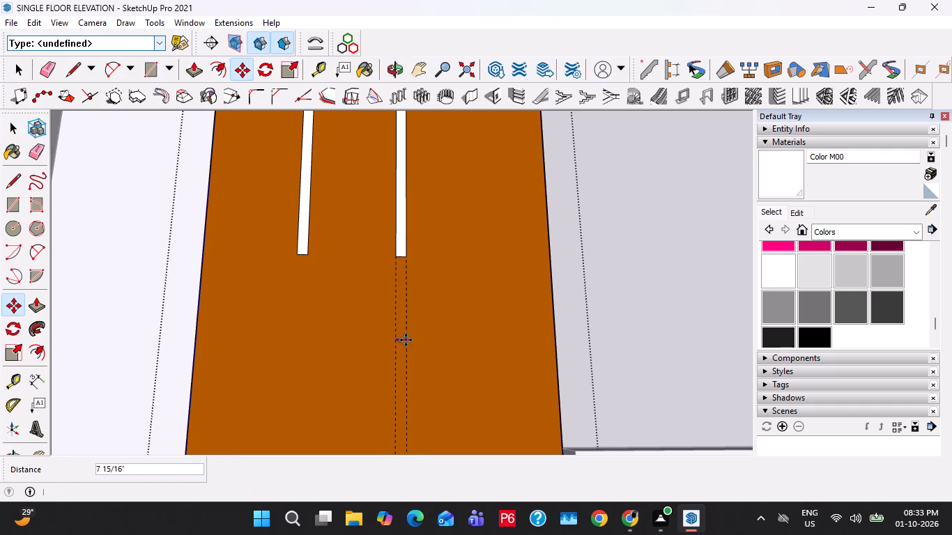
Draw the two side edges, about 7 15/16" long, joining the second strip's end to the copied bottom edge.
key("space")
key("l")
left_click(408, 256)
left_click(412, 336)
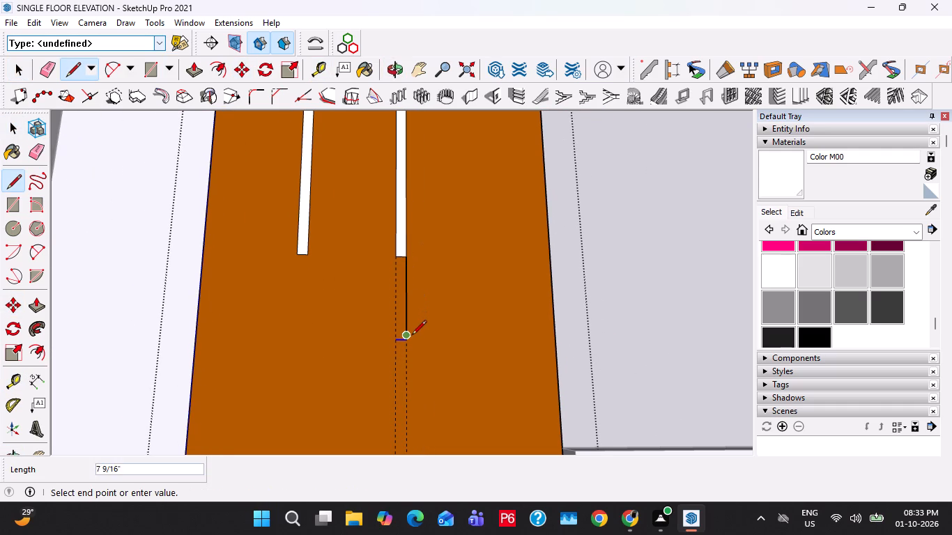
key("ctrl+z")
left_click(408, 340)
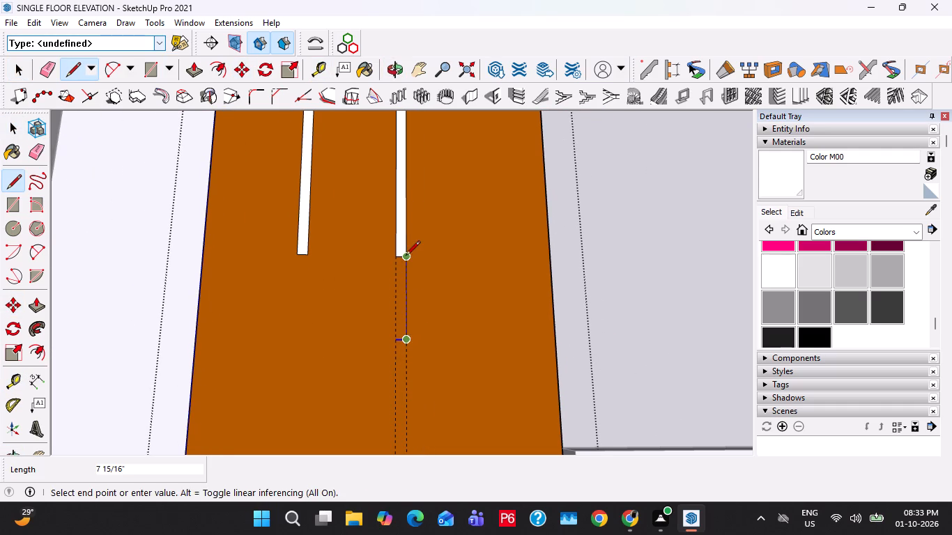
left_click(406, 256)
key("space")
key("l")
left_click(394, 260)
left_click(401, 346)
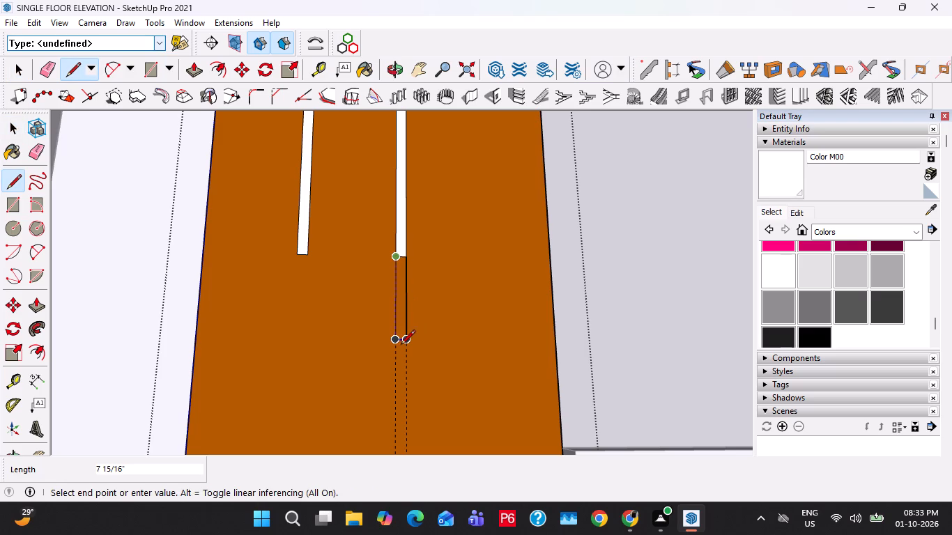
Paint the second strip's extension with white Color M00.
key("space")
left_click(401, 265)
left_click(790, 176)
left_click(400, 265)
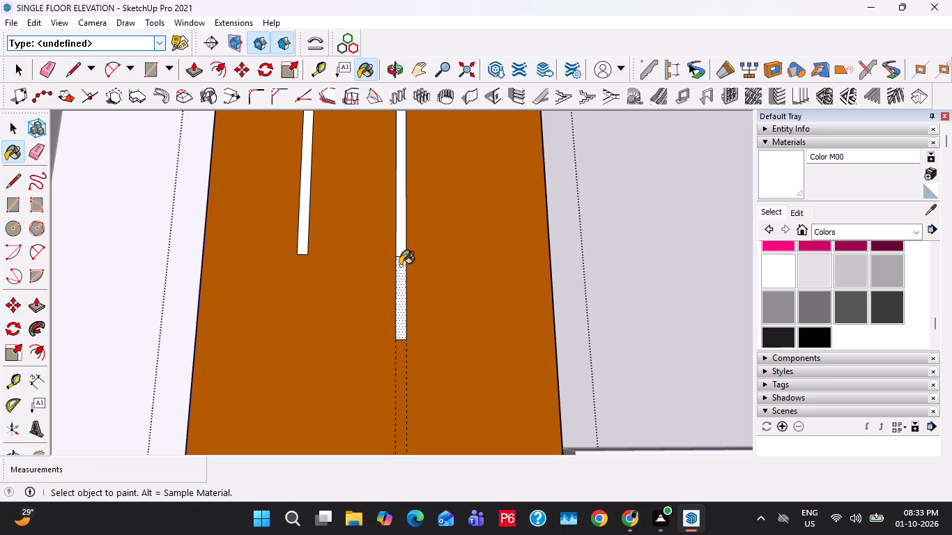
Erase the dividing edge between the second strip and its extension, and leave the orange panel's group.
key("e")
scroll(400, 264, "up", 2)
left_click_drag(400, 259, 400, 252)
key("space")
scroll(390, 272, "down", 20)
scroll(390, 272, "down", 2)
key("Escape")
key("Escape")
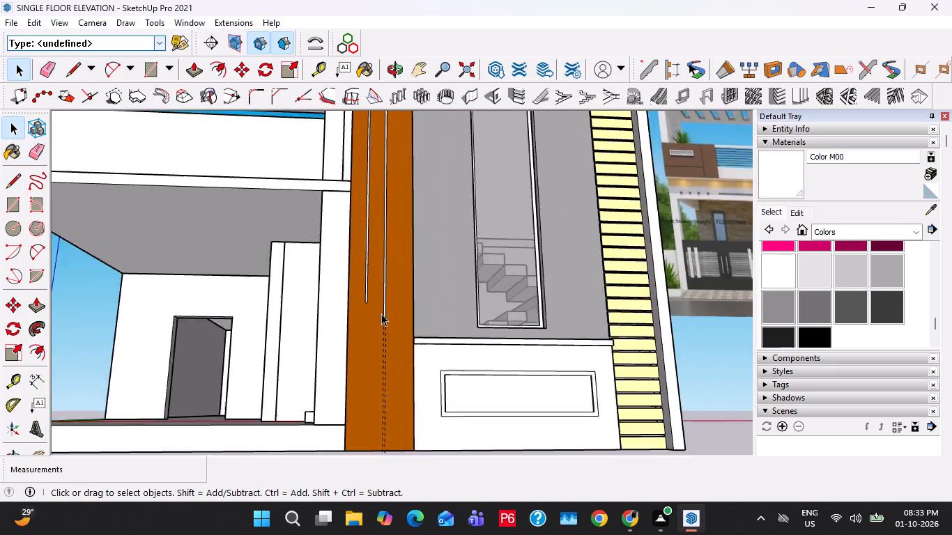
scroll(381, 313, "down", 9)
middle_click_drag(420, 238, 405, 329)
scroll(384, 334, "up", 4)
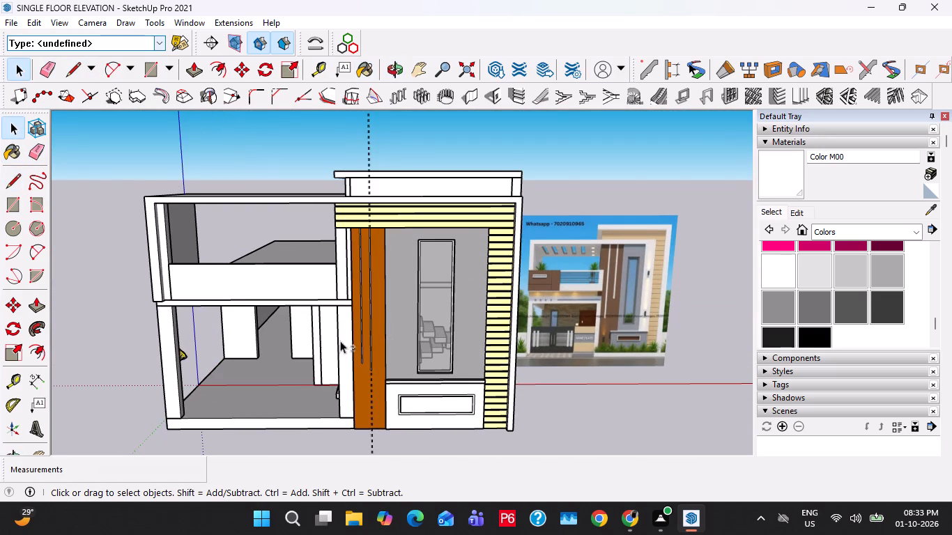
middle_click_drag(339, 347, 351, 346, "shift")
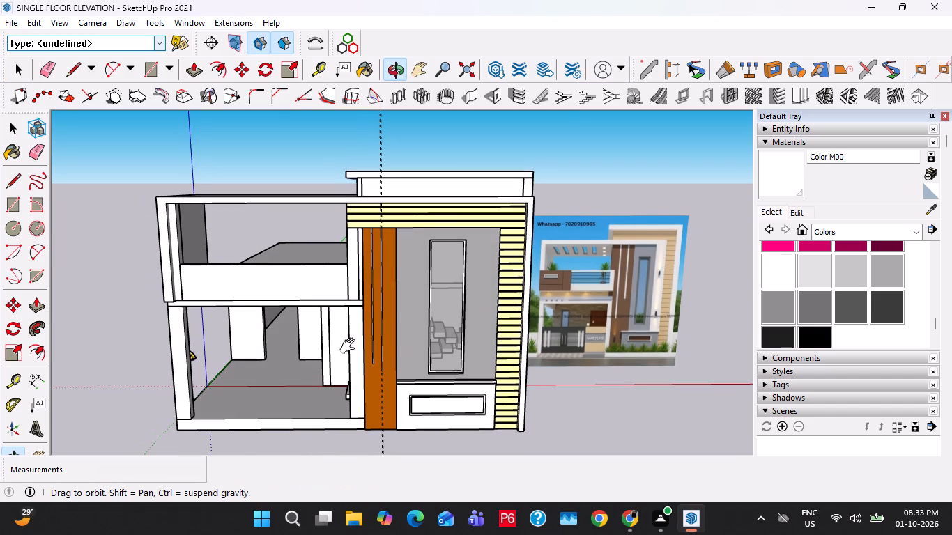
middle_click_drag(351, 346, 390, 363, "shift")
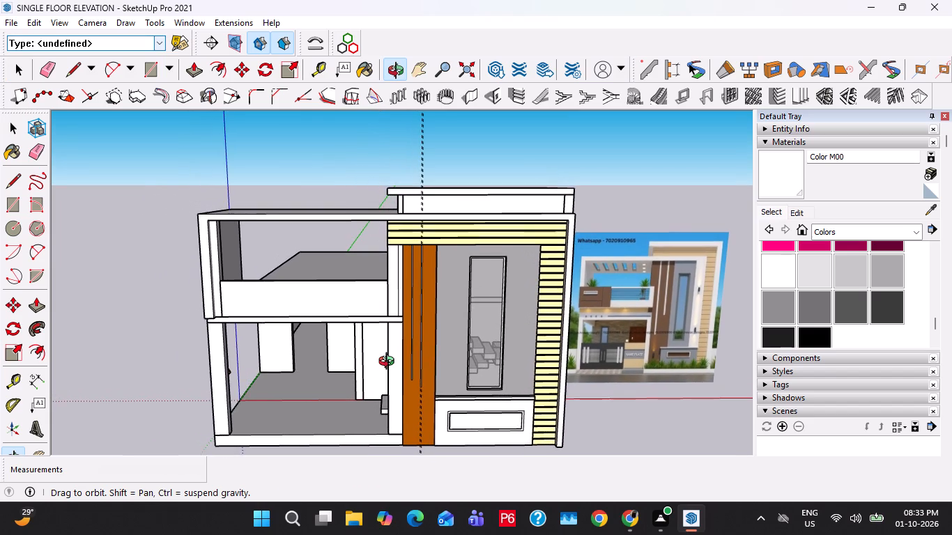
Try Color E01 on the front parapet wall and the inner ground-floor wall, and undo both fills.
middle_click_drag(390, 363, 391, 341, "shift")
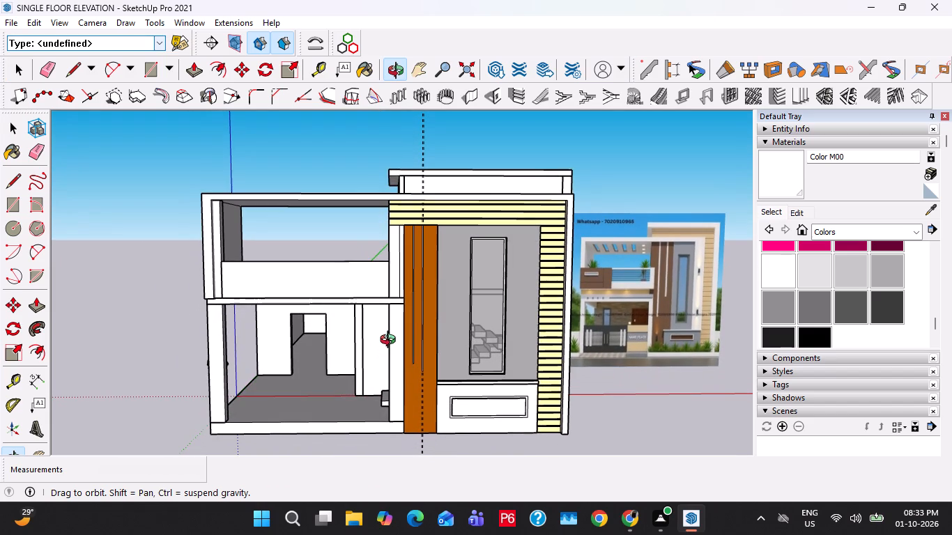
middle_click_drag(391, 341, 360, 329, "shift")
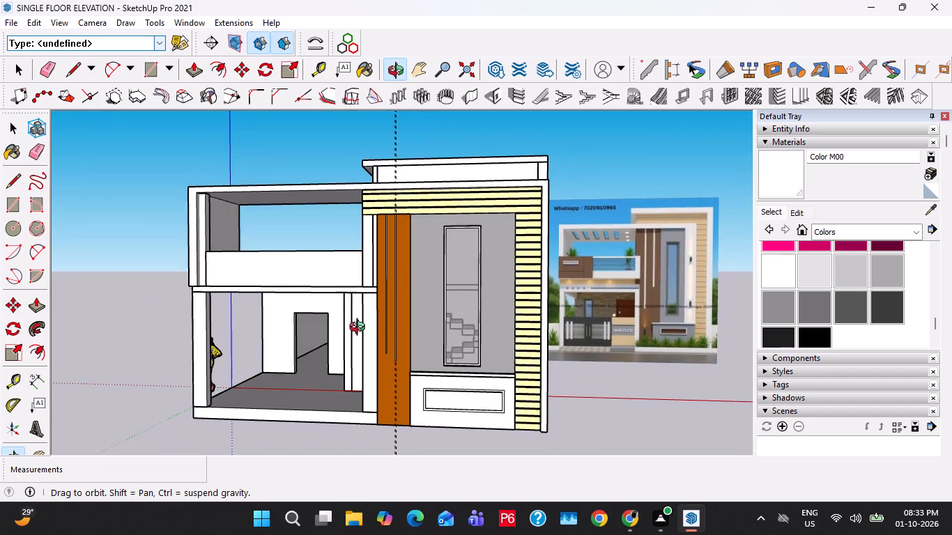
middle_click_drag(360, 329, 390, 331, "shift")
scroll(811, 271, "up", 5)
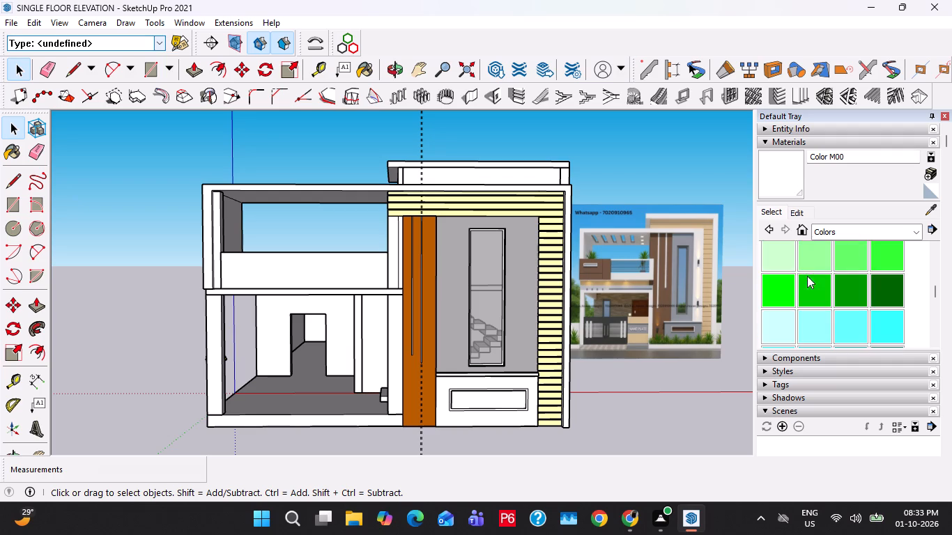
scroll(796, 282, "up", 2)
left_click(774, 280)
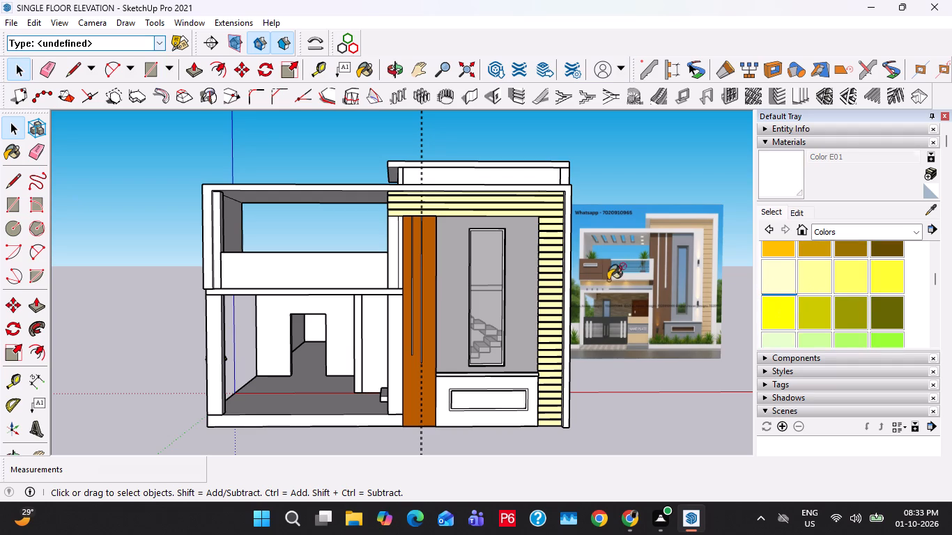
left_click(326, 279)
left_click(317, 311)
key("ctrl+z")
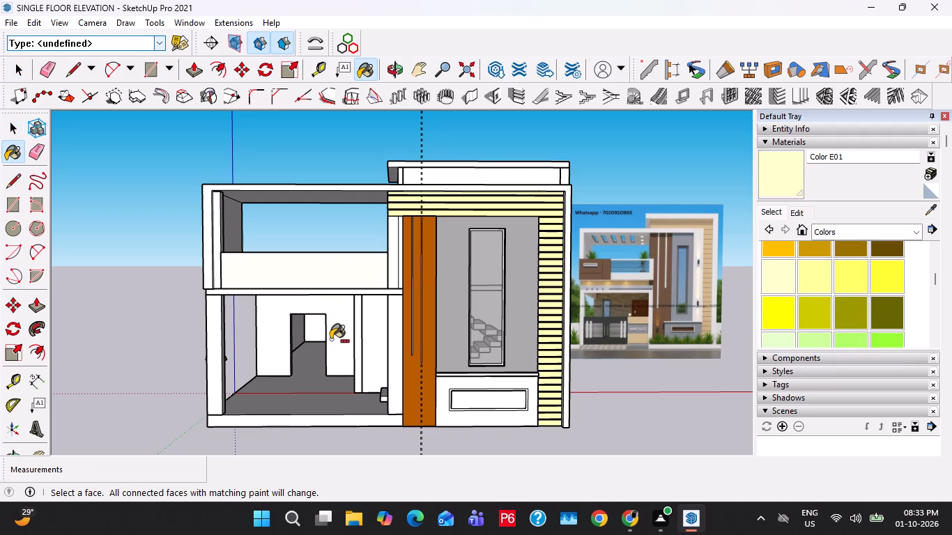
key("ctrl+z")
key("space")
Paint the front parapet, inner ground-floor walls, floor, front column and lower inset panel with light grey Color M02.
scroll(821, 323, "down", 6)
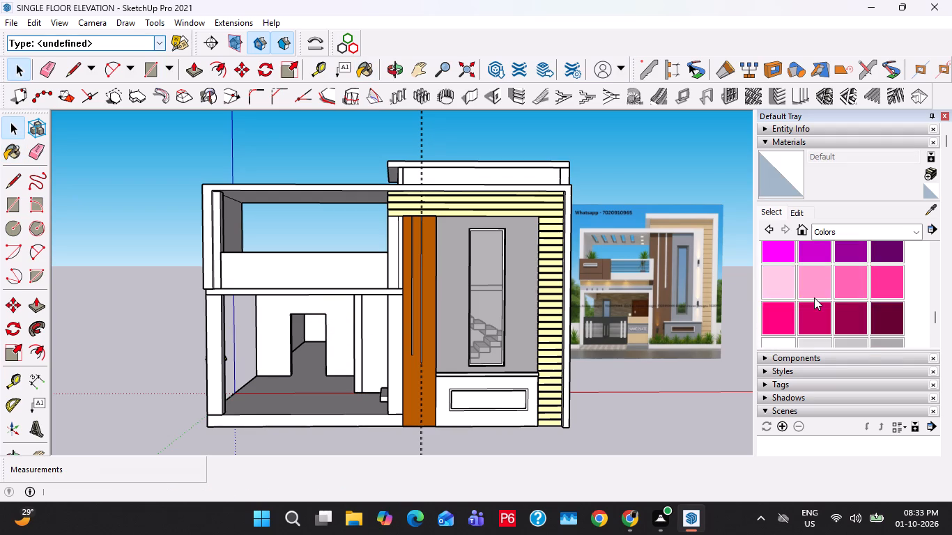
scroll(814, 297, "down", 2)
scroll(813, 294, "up", 2)
scroll(824, 327, "down", 2)
scroll(829, 297, "up", 1)
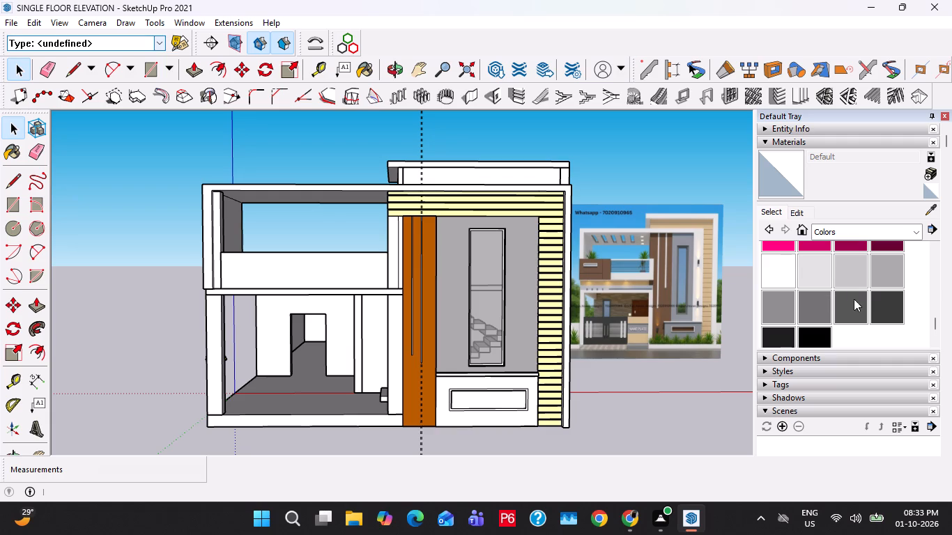
left_click(848, 277)
left_click(342, 278)
left_click(351, 323)
left_click(379, 340)
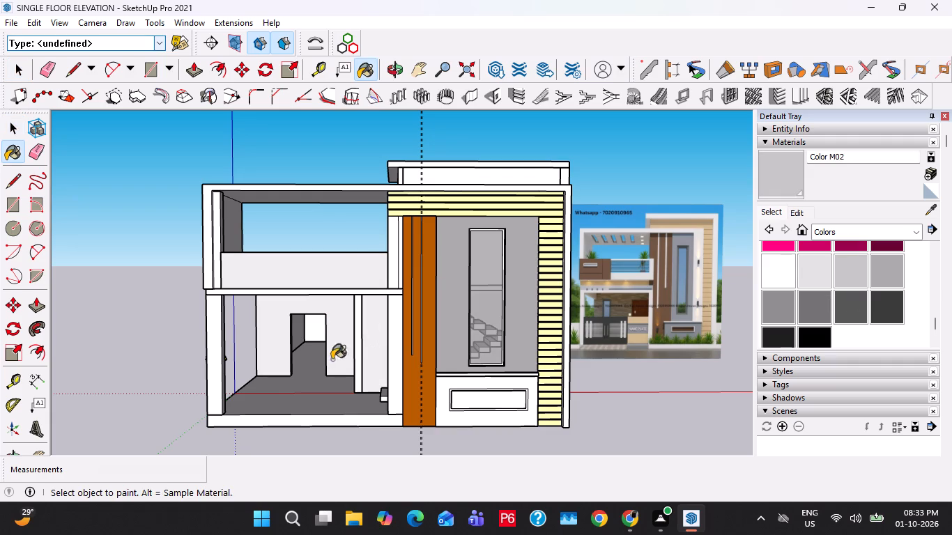
left_click(253, 412)
left_click(224, 369)
left_click(475, 401)
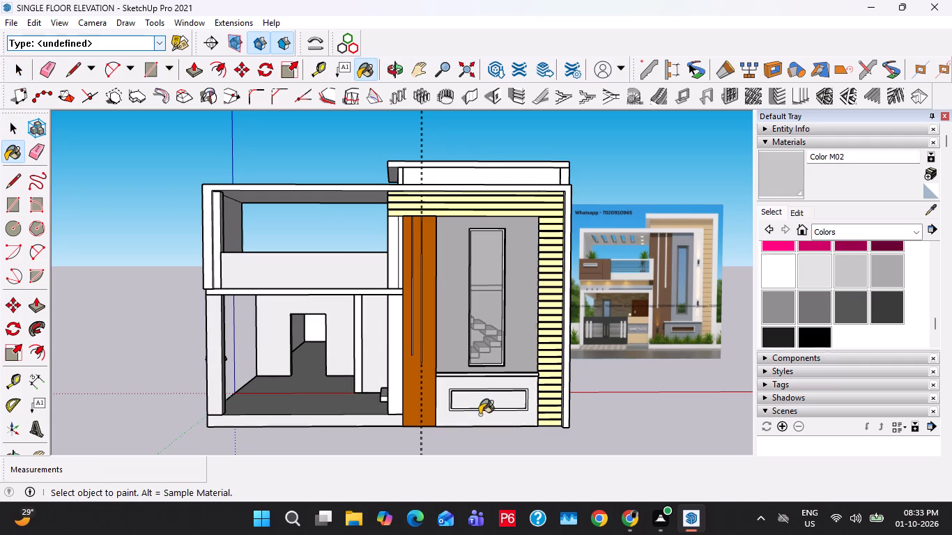
left_click(479, 414)
Paint the rooftop block and the roof slab's front edge with Color M02, undoing the stray fill on the orange panel.
left_click(479, 176)
left_click(466, 184)
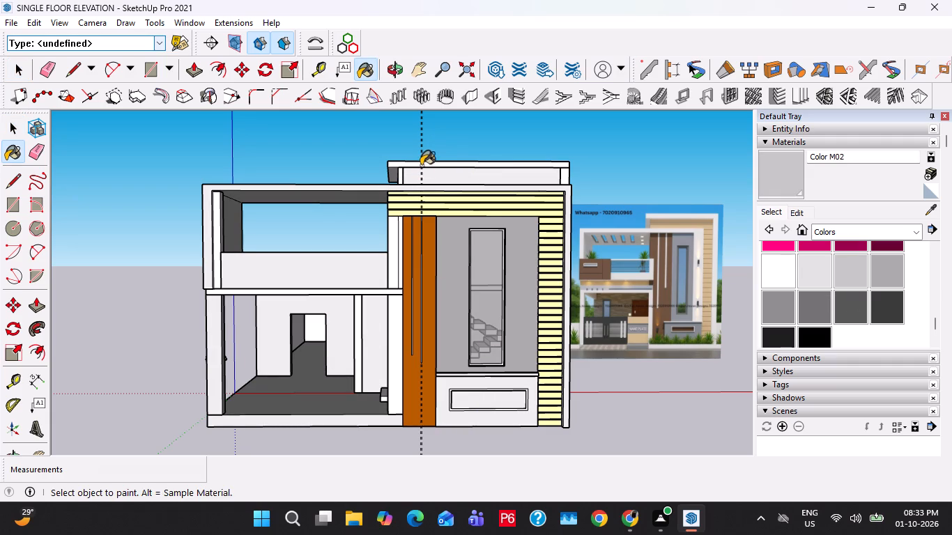
left_click(421, 165)
left_click(398, 172)
key("ctrl+z")
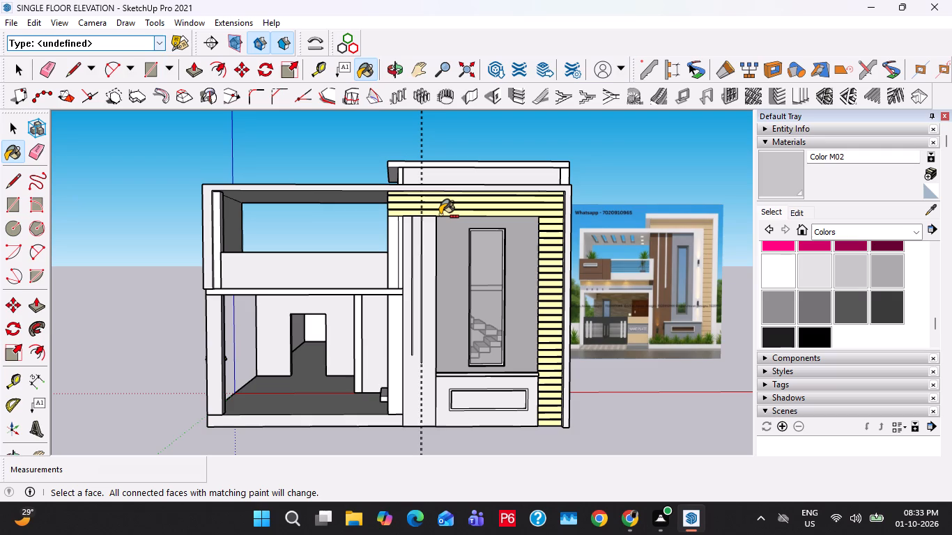
key("ctrl+z")
Paint the roof surfaces, the columns beside the orange panel, the remaining ground-floor walls and the upper-storey column with Color M02.
middle_click_drag(456, 217, 557, 319)
scroll(477, 265, "up", 2)
left_click(456, 199)
left_click(325, 239)
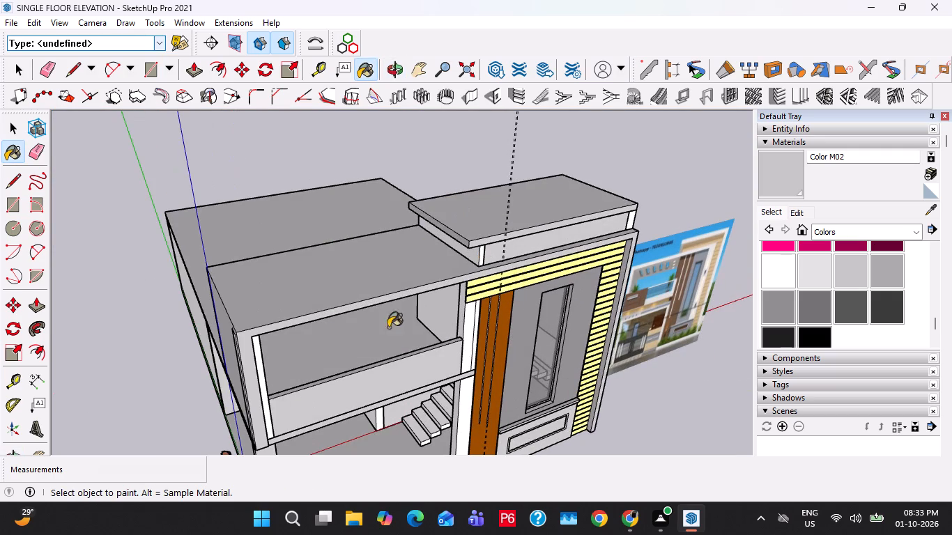
left_click(470, 324)
scroll(470, 325, "up", 3)
middle_click_drag(478, 393, 445, 299)
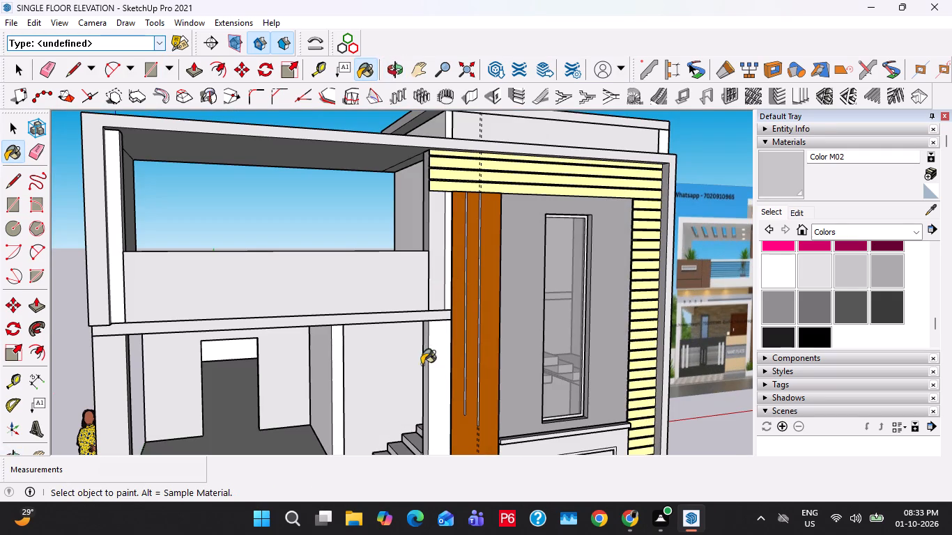
left_click(422, 364)
left_click(437, 357)
left_click(333, 356)
left_click(230, 342)
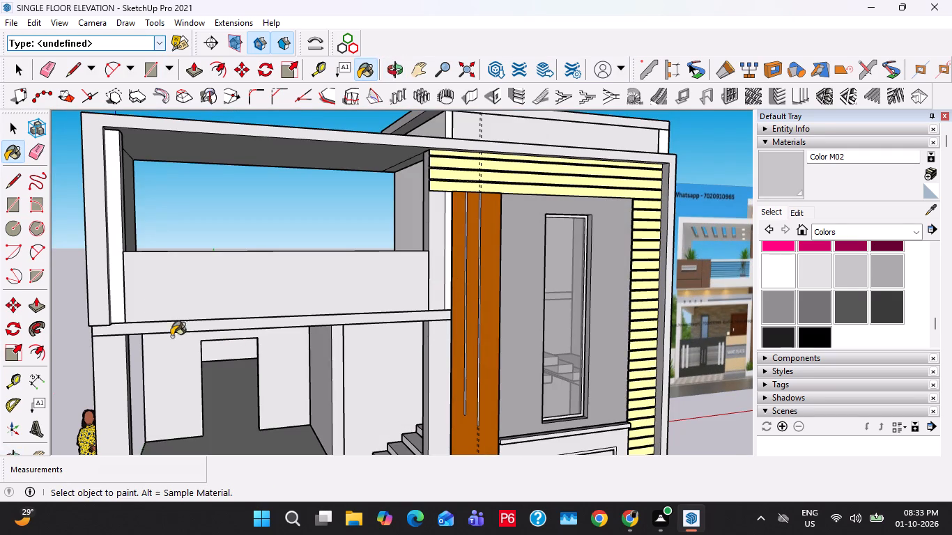
left_click(122, 290)
Enter the lower panel's group and paint its front face with grey Color M04 sampled from the wall above.
scroll(118, 261, "down", 6)
middle_click_drag(318, 263, 171, 272)
key("space")
middle_click_drag(347, 296, 264, 302)
scroll(420, 378, "up", 8)
double_click(378, 389)
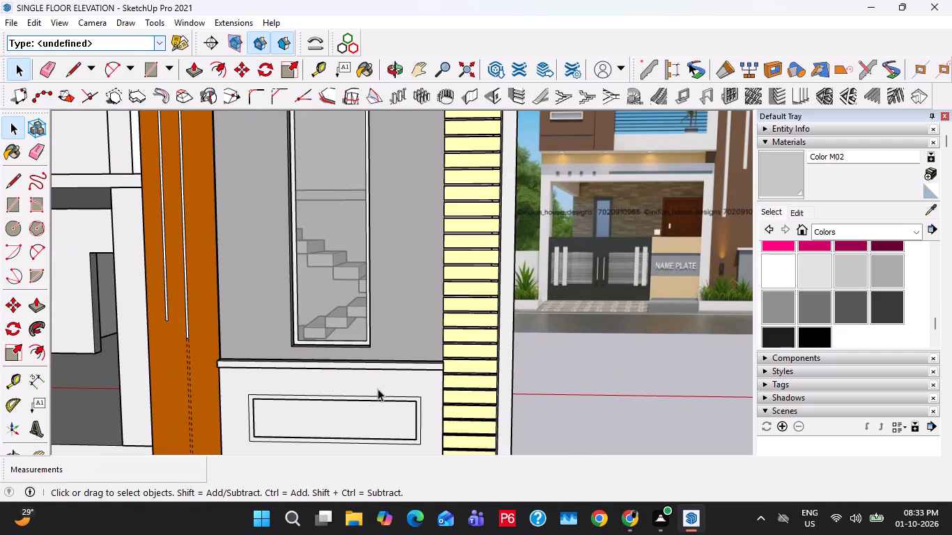
left_click(378, 381)
double_click(421, 385)
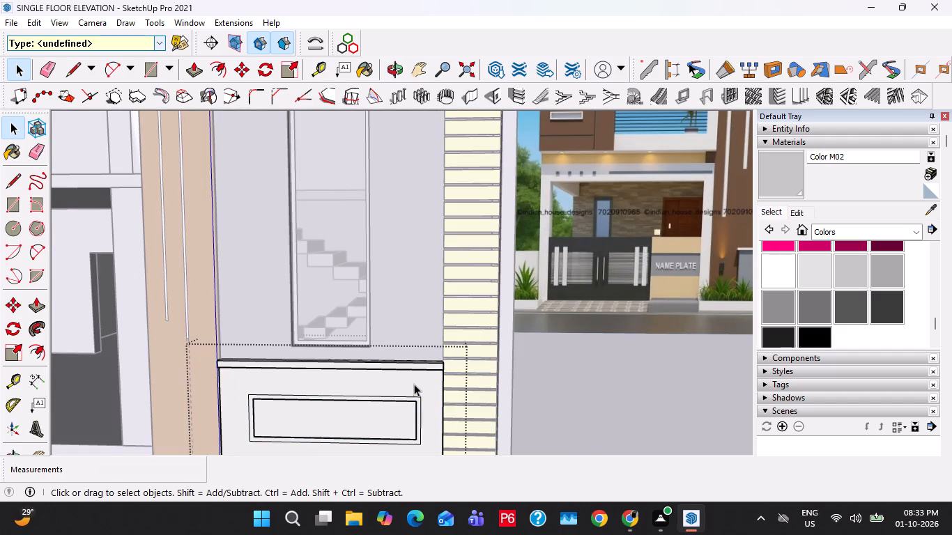
left_click(414, 384)
left_click(926, 210)
left_click(390, 246)
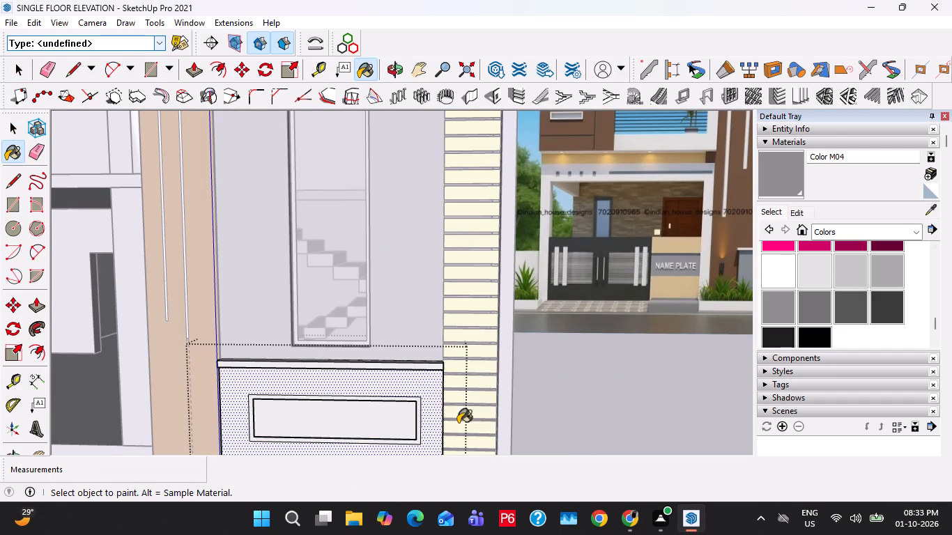
left_click(438, 398)
Paint the lower panel's inset rectangle with Color C07 sampled from the orange vertical panel.
scroll(428, 362, "down", 6)
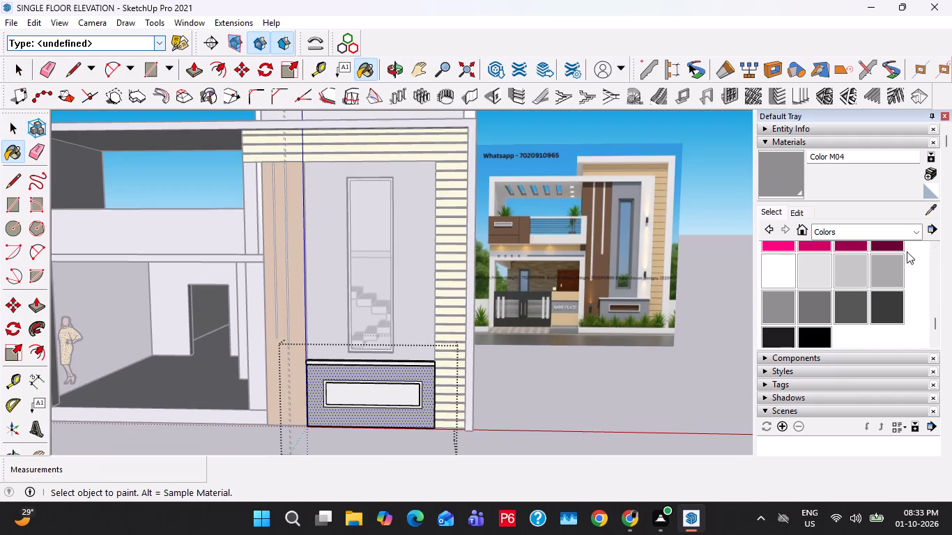
left_click(923, 215)
left_click(295, 303)
scroll(359, 403, "up", 1)
left_click(373, 393)
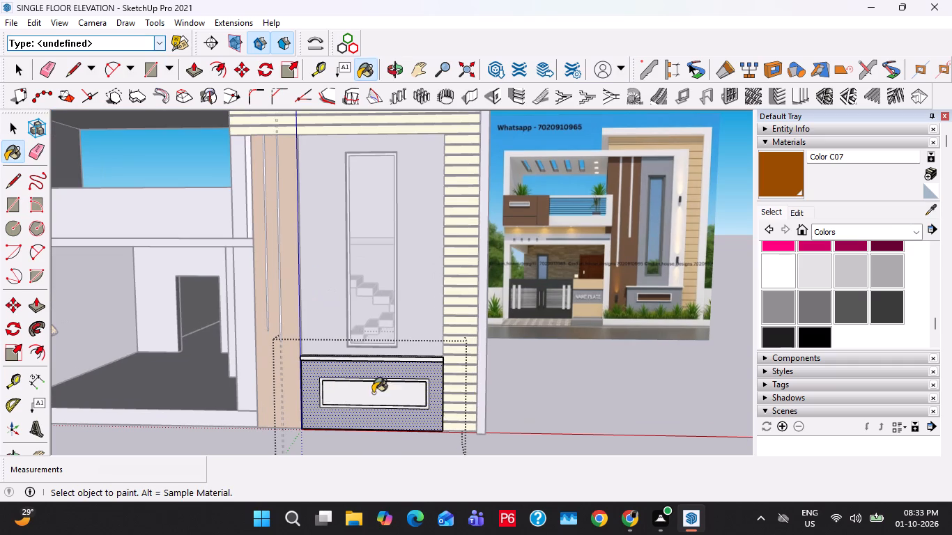
scroll(417, 379, "up", 5)
key("space")
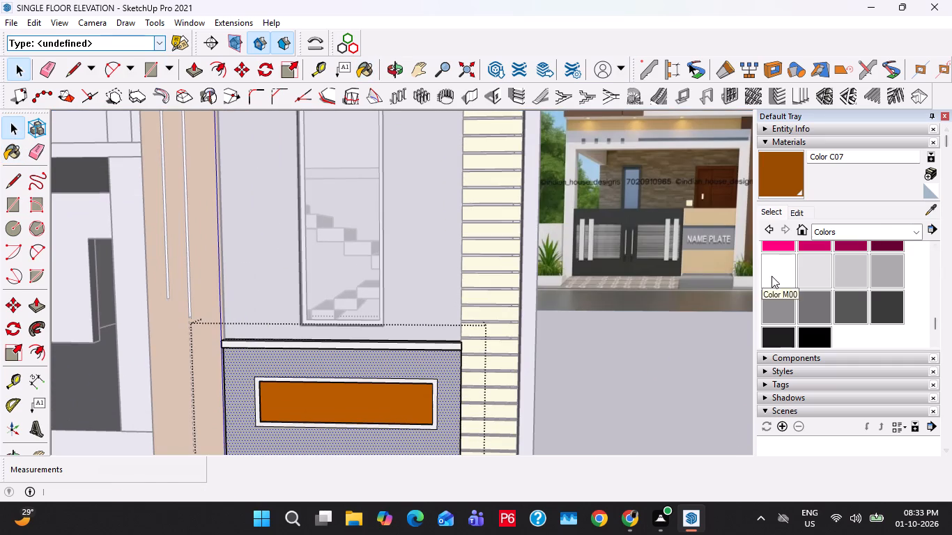
Paint the border around the orange inset and the ledge's front face with white Color M00.
left_click(771, 276)
scroll(445, 362, "up", 6)
left_click(433, 391)
left_click(459, 320)
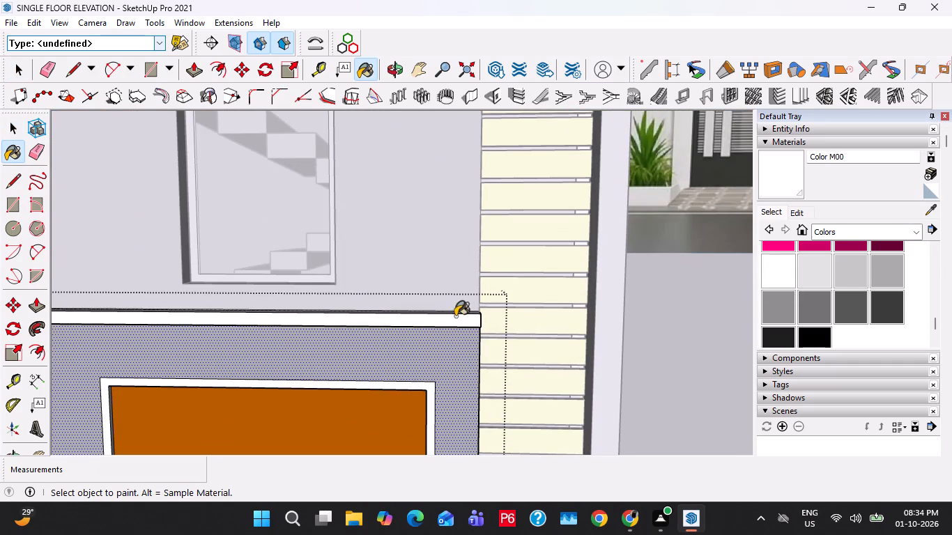
Paint the top face of the lower panel's ledge with white Color M00 and leave the panel's group.
middle_click_drag(459, 325, 479, 381)
key("space")
scroll(480, 369, "up", 2)
scroll(469, 427, "up", 3)
triple_click(507, 386)
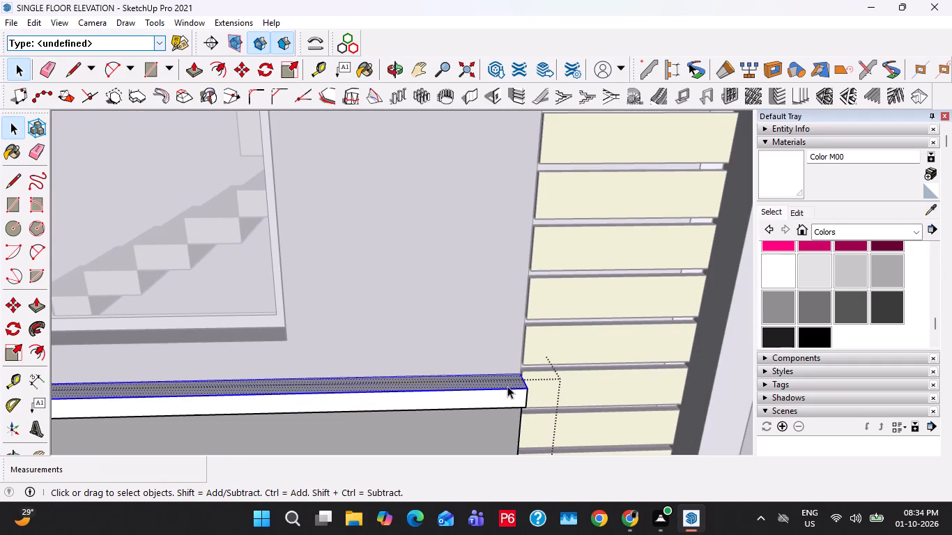
left_click(796, 174)
key("space")
left_click(473, 384)
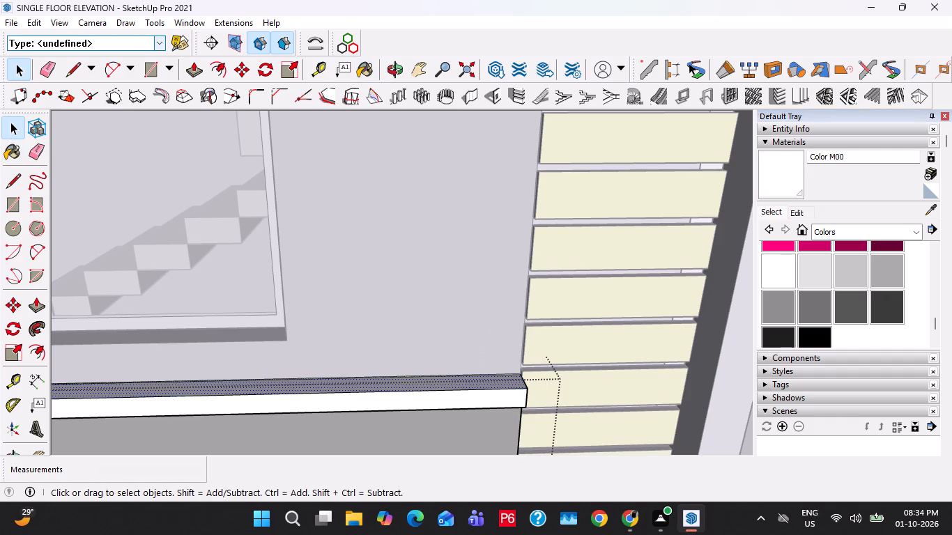
left_click(765, 167)
left_click(512, 366)
left_click(498, 383)
key("space")
scroll(488, 353, "down", 14)
key("space")
key("Escape")
key("Escape")
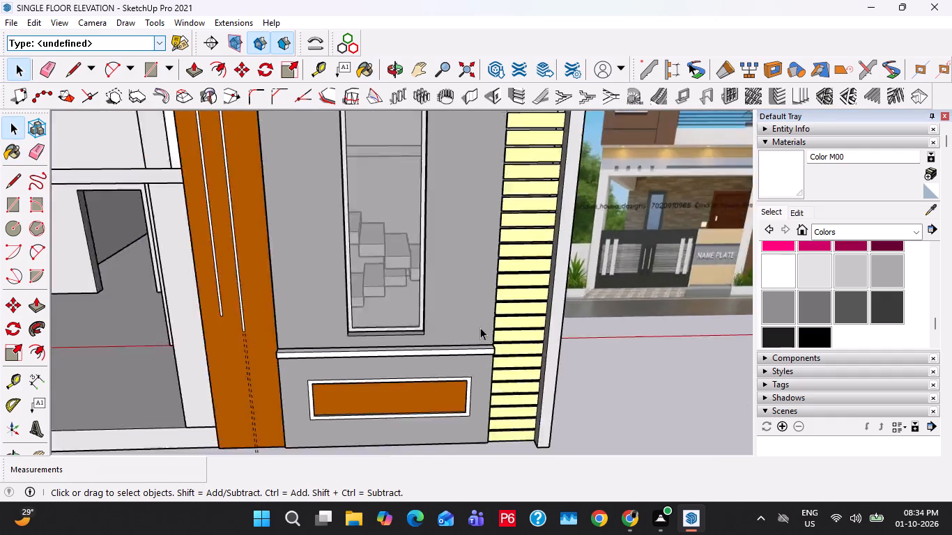
scroll(480, 327, "down", 8)
key("space")
key("Escape")
Examine the painted front elevation alongside the reference image.
middle_click_drag(478, 332, 477, 290)
scroll(477, 290, "down", 1)
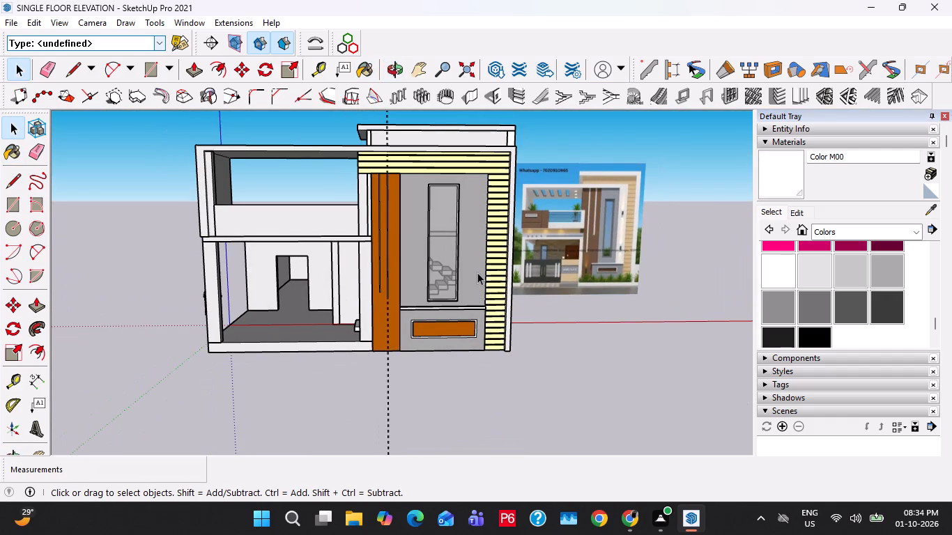
scroll(477, 272, "up", 4)
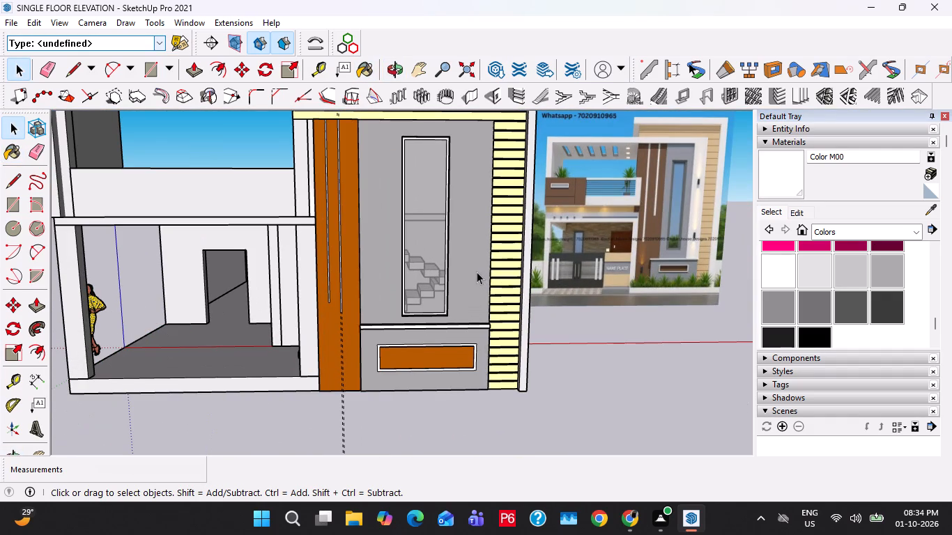
scroll(477, 272, "down", 6)
middle_click_drag(445, 329, 439, 311)
scroll(381, 270, "up", 2)
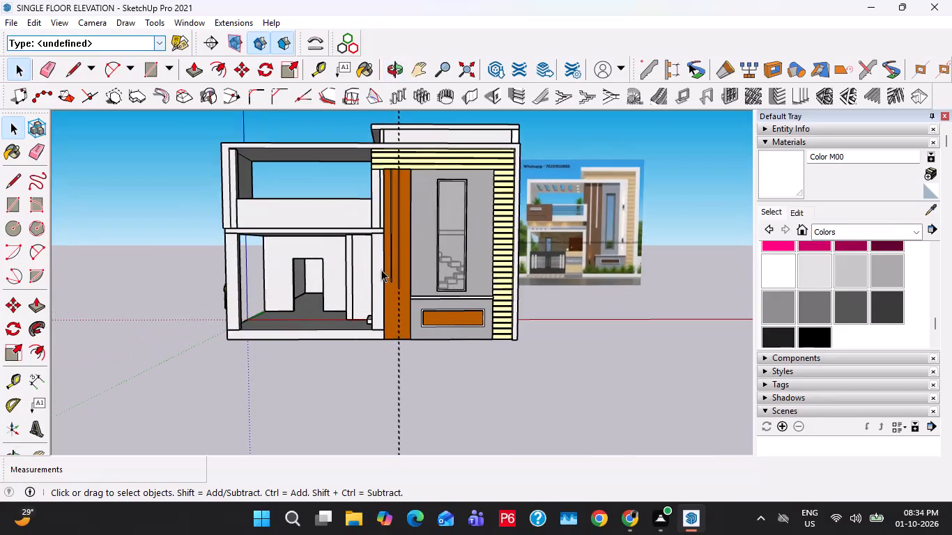
middle_click_drag(381, 272, 410, 313, "shift")
scroll(315, 231, "up", 3)
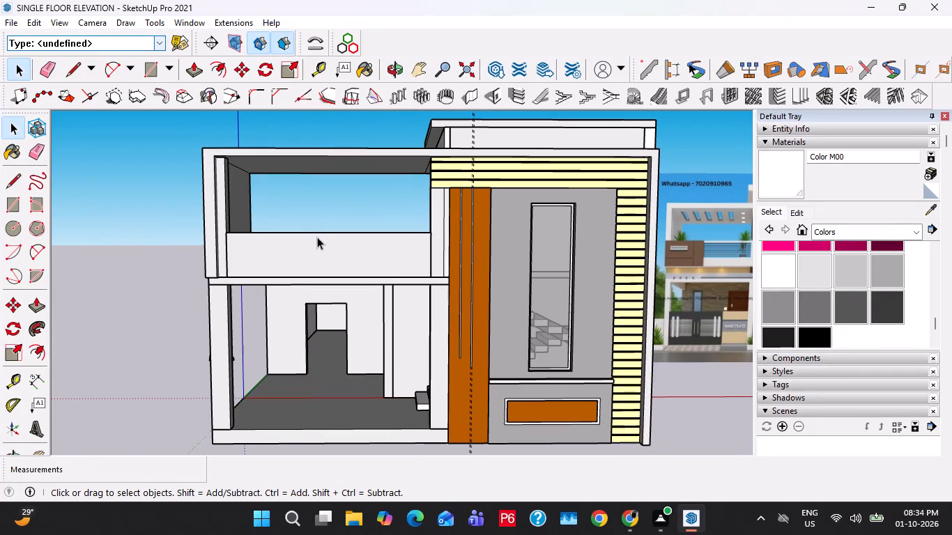
Erase the front parapet wall of the upper balcony.
left_click(323, 251)
scroll(287, 261, "up", 3)
double_click(286, 261)
scroll(286, 252, "down", 2)
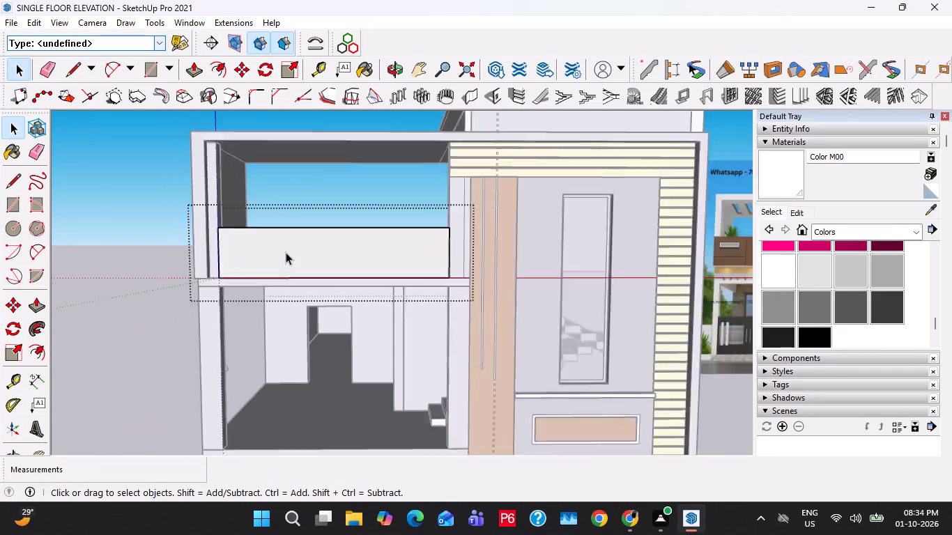
scroll(286, 252, "down", 3)
middle_click_drag(318, 248, 287, 265, "shift")
key("Escape")
key("Escape")
left_click(287, 265)
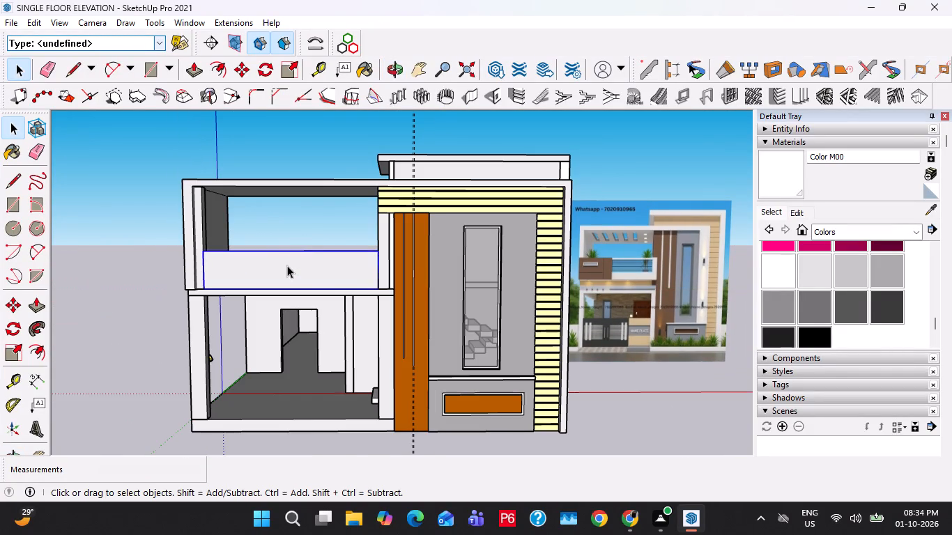
right_click(287, 265)
left_click(328, 247)
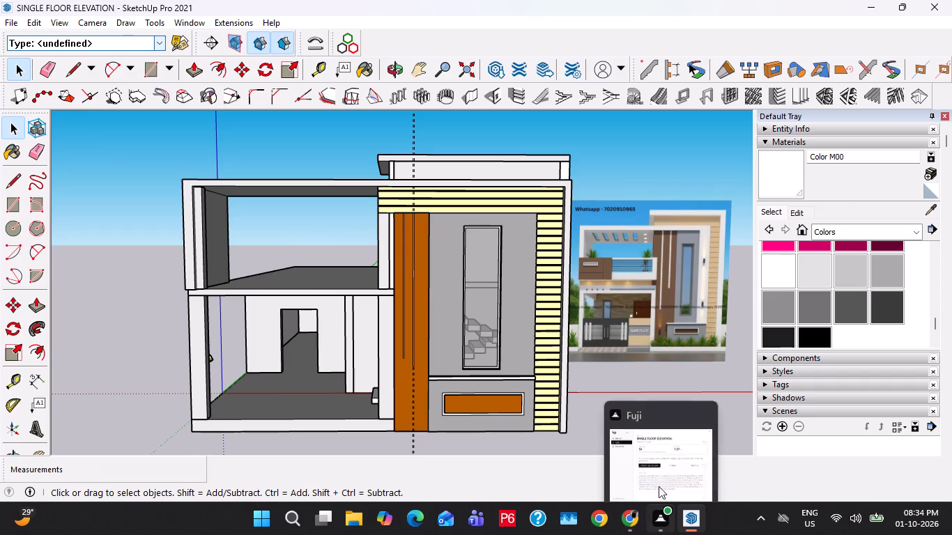
key("Escape")
key("Escape")
Save the model.
key("ctrl+s")
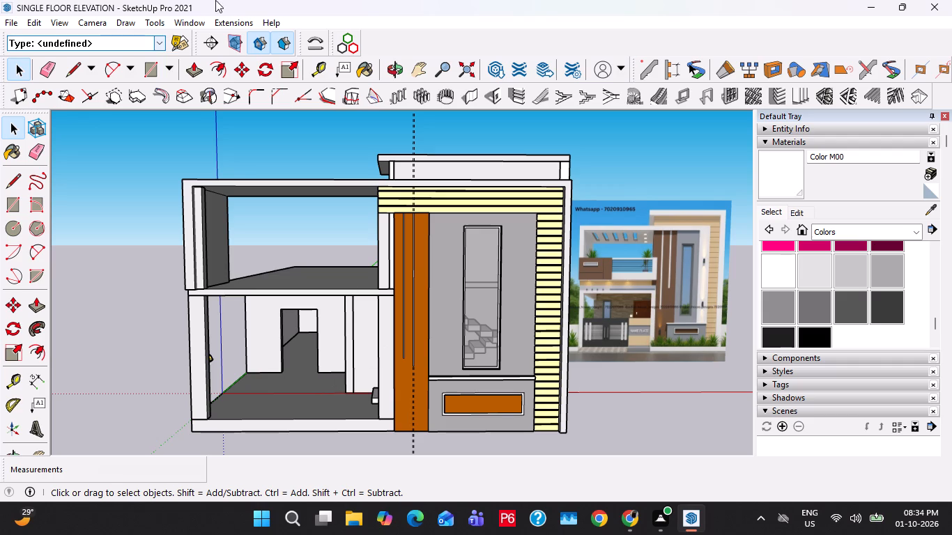
Delete all guides from the model.
left_click(40, 24)
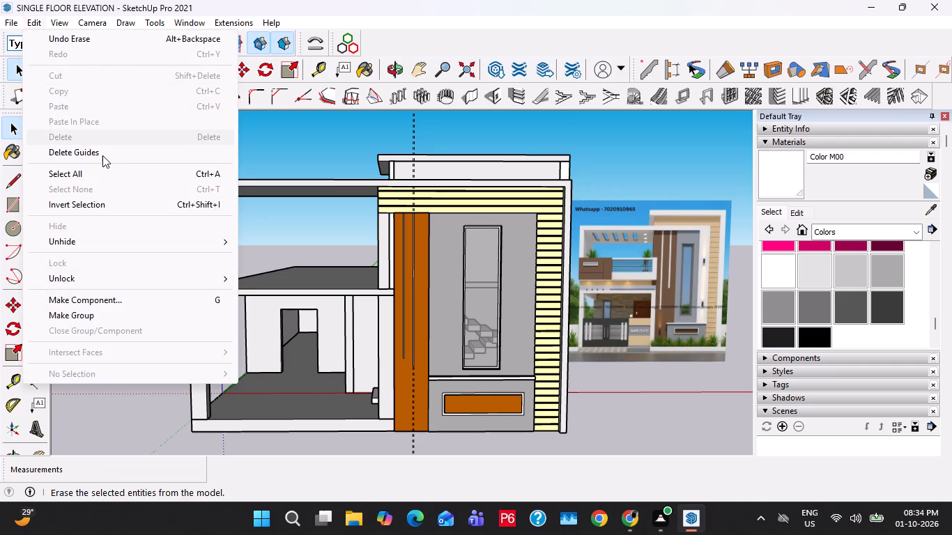
left_click(102, 155)
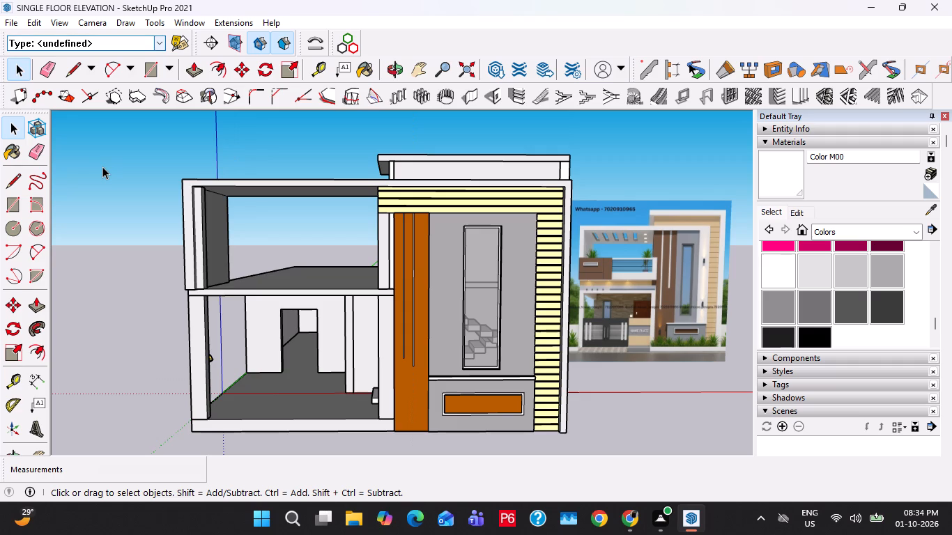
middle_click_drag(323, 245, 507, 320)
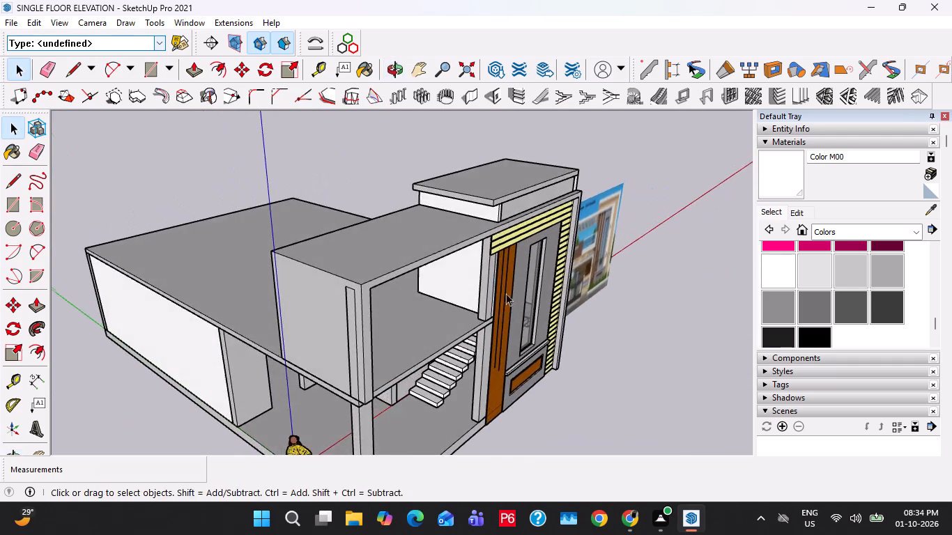
Paint the long outer side wall on the balcony side with Color M02, sampled from the upper balcony's side wall.
middle_click_drag(473, 266, 460, 231)
left_click(788, 173)
left_click(185, 332)
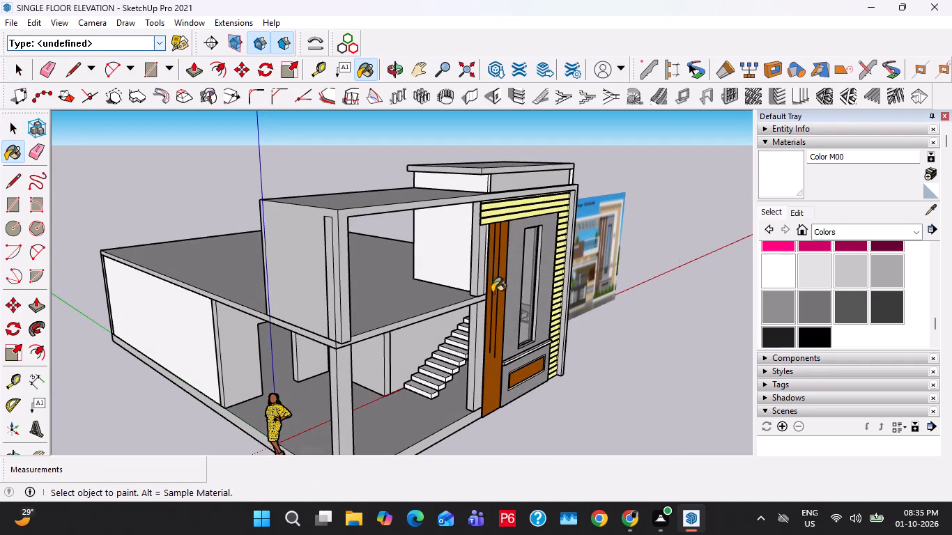
left_click(937, 214)
left_click(266, 247)
left_click(179, 332)
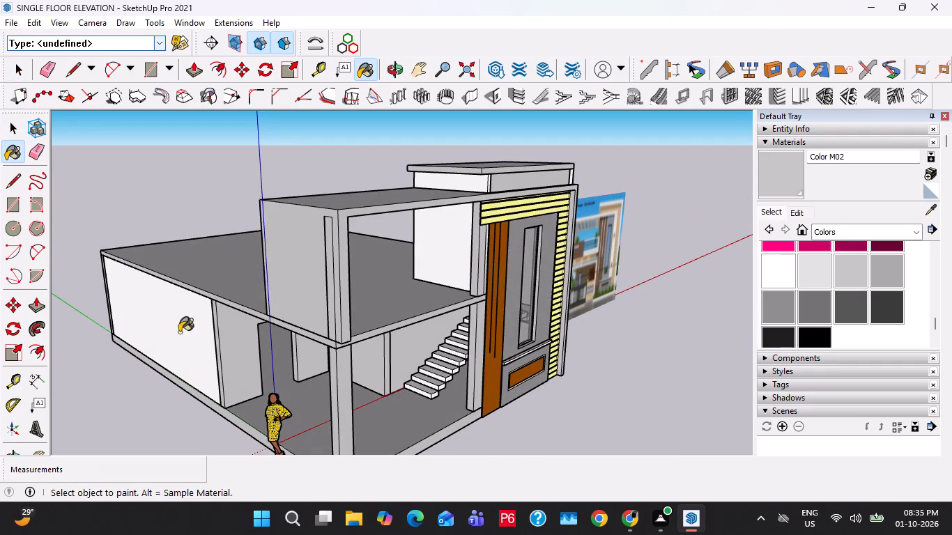
key("space")
Delete the reference image standing beside the house.
middle_click_drag(353, 304, 153, 300)
scroll(168, 284, "down", 4)
scroll(424, 265, "up", 6)
left_click(632, 275)
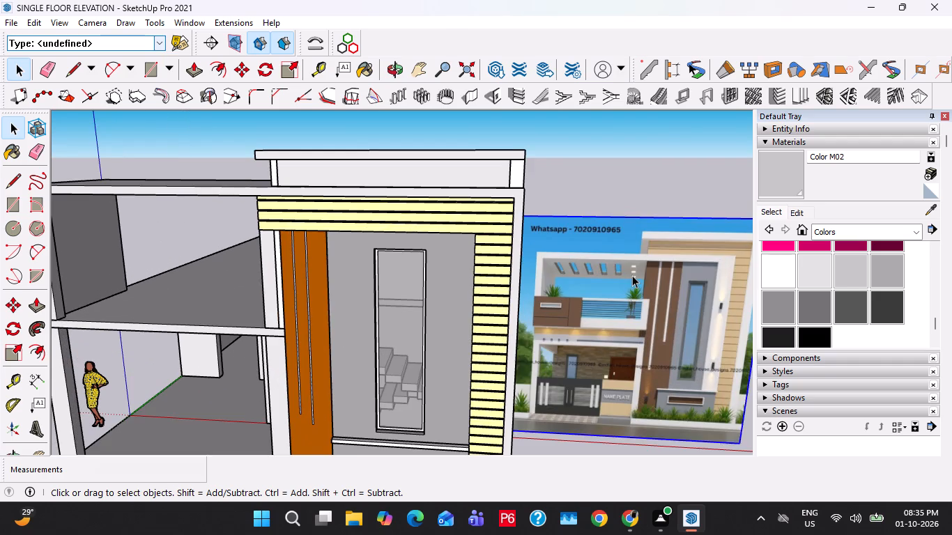
scroll(631, 274, "down", 4)
key("Delete")
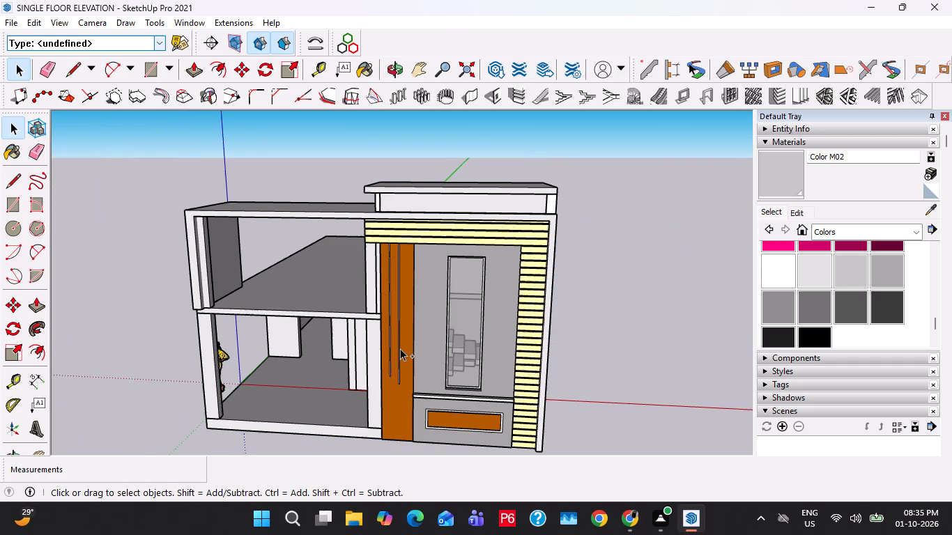
Save the model.
key("ctrl+s")
Delete the human scale figure standing beside the ground-floor corner column.
middle_click_drag(340, 362, 404, 336)
scroll(373, 350, "up", 2)
middle_click_drag(371, 374, 360, 378)
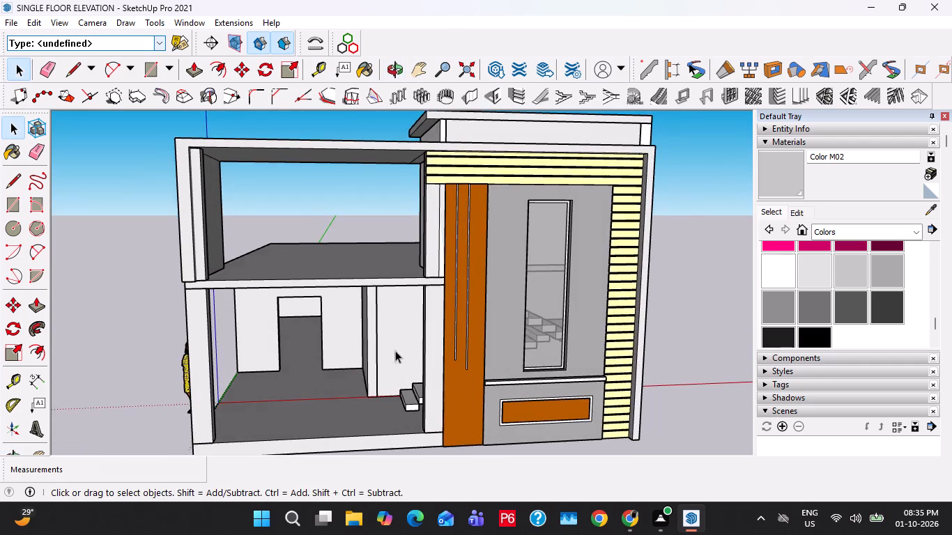
scroll(424, 342, "down", 3)
middle_click_drag(498, 373, 469, 351)
scroll(445, 356, "up", 2)
middle_click_drag(307, 370, 341, 382, "shift")
scroll(341, 378, "down", 1, "shift")
scroll(256, 362, "up", 1, "shift")
left_click(236, 350)
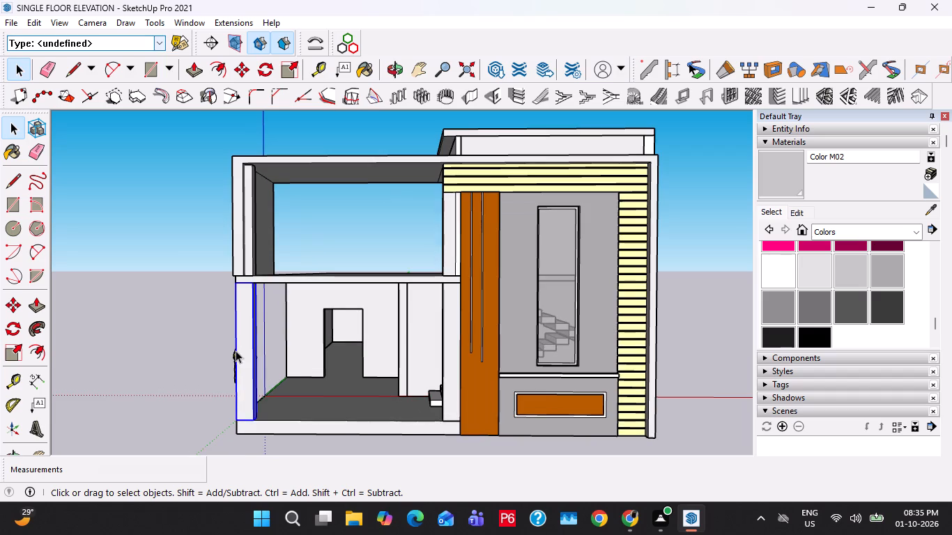
middle_click_drag(237, 363, 291, 362)
left_click(243, 364)
key("Delete")
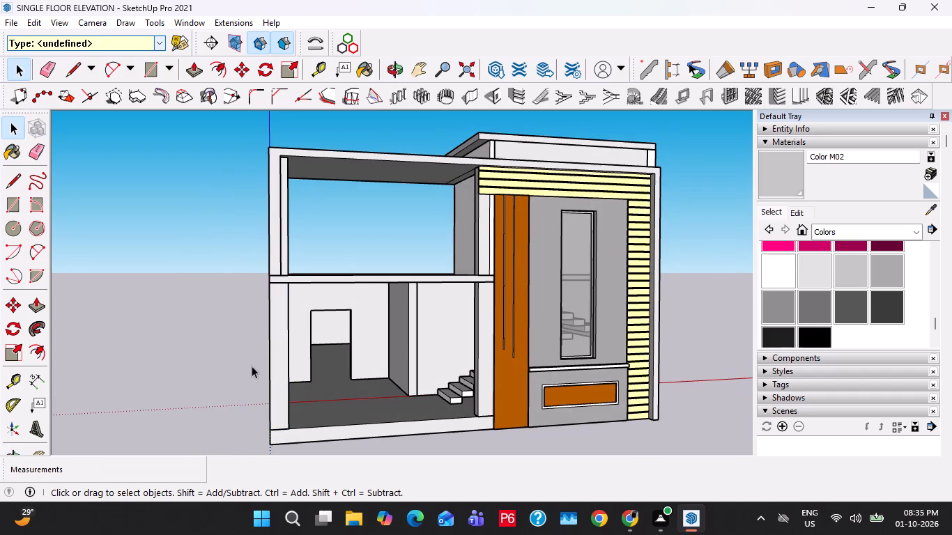
Save the model without the scale figure.
middle_click_drag(284, 374, 268, 378)
key("ctrl+s")
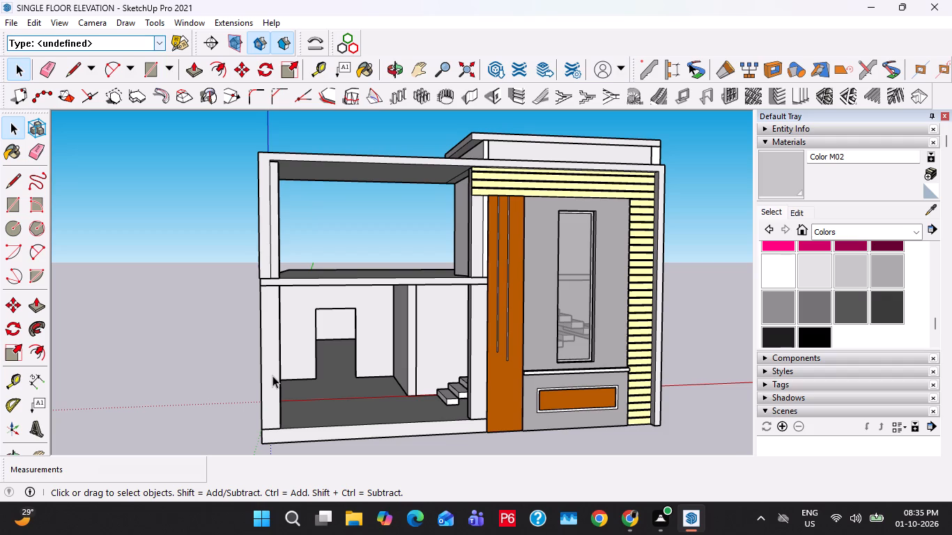
Paint the long side wall and the tall stair block's side wall on the opposite side with Color M02.
middle_click_drag(609, 380, 567, 396)
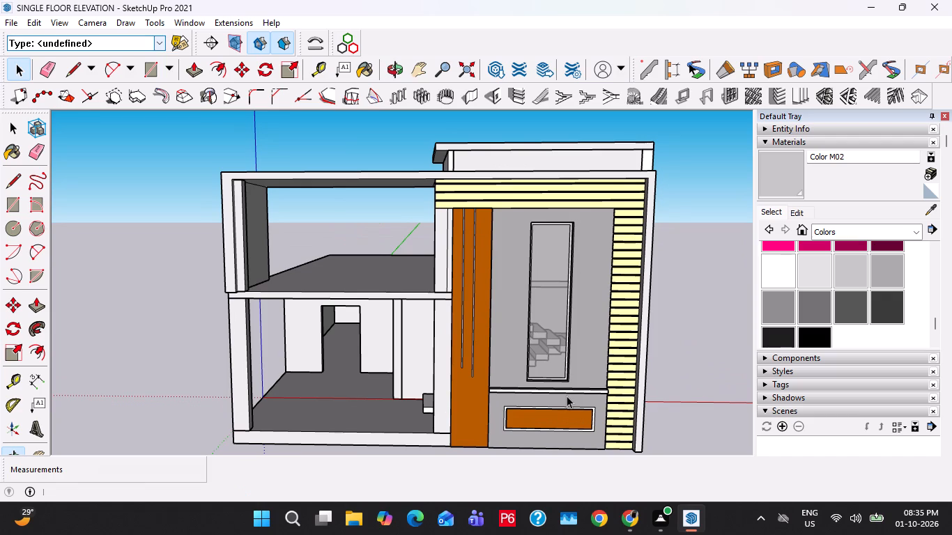
scroll(674, 370, "down", 2)
middle_click_drag(585, 379, 404, 387)
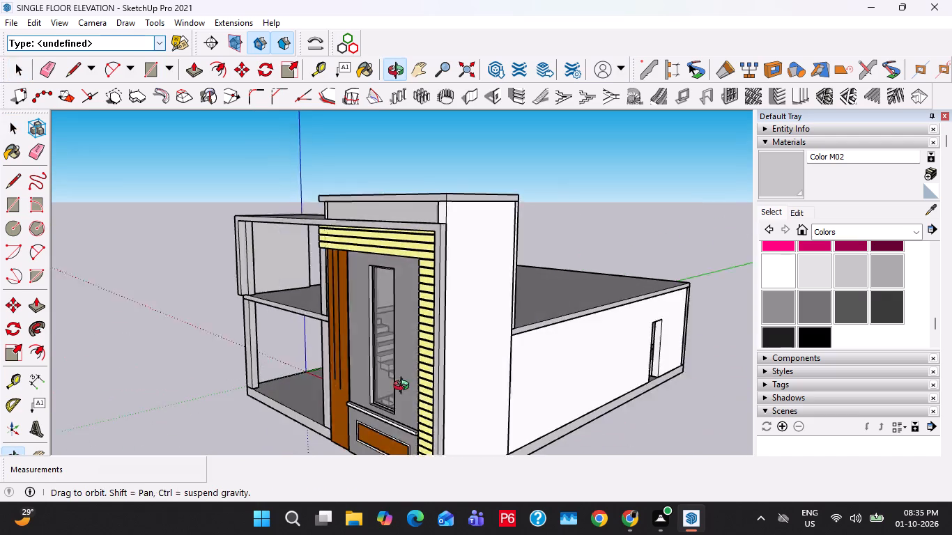
middle_click_drag(404, 387, 397, 385)
middle_click_drag(560, 359, 440, 352)
left_click(773, 175)
left_click(588, 371)
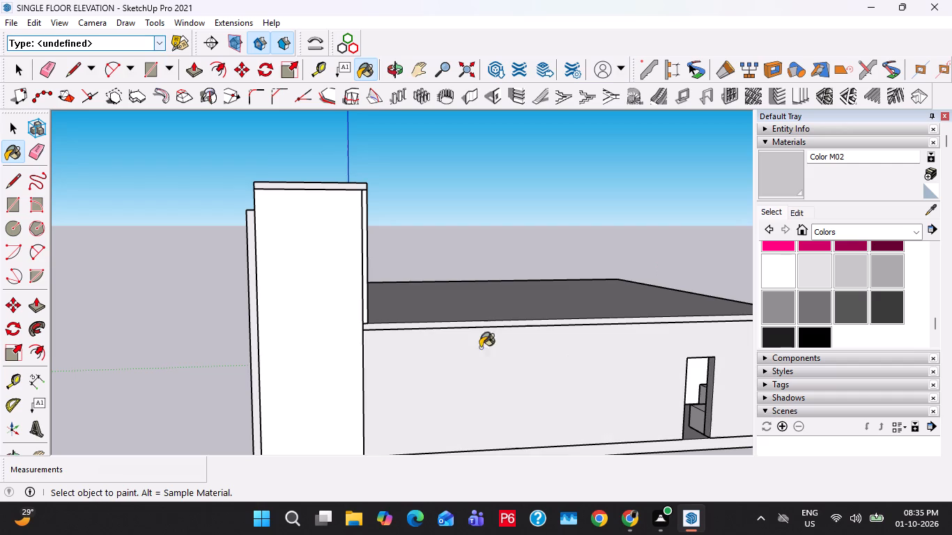
left_click(283, 316)
Examine the painted house from the front, both sides and above.
middle_click_drag(378, 310, 582, 291)
scroll(528, 312, "down", 3)
middle_click_drag(459, 349, 578, 334)
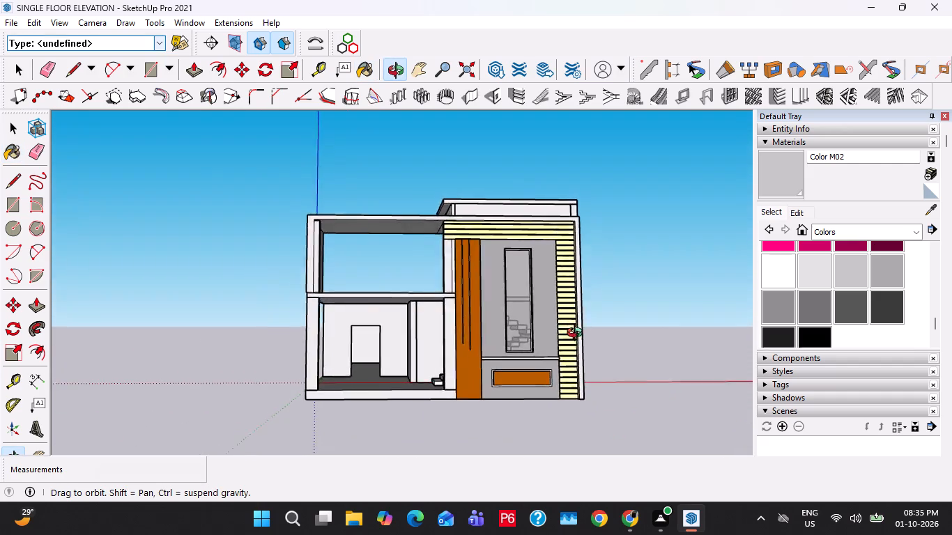
middle_click_drag(578, 334, 704, 351)
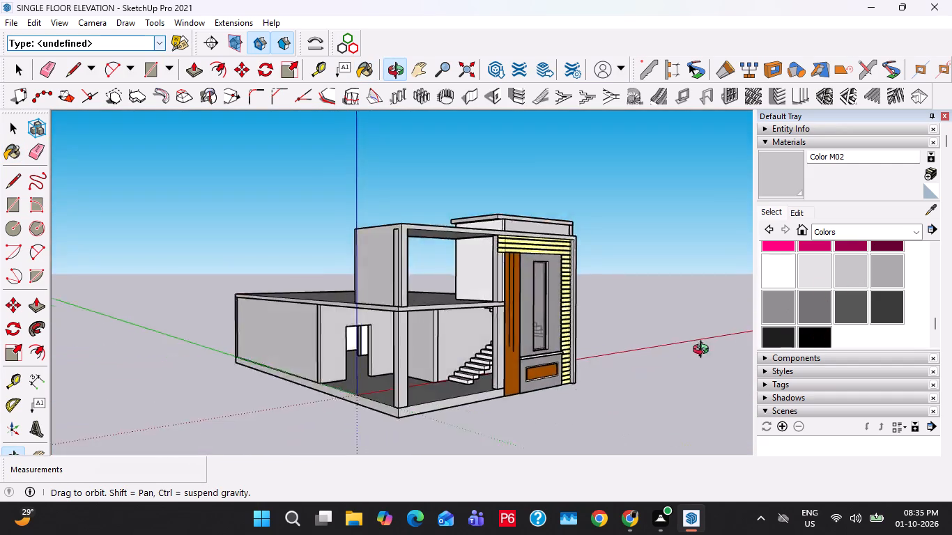
middle_click_drag(704, 351, 795, 359)
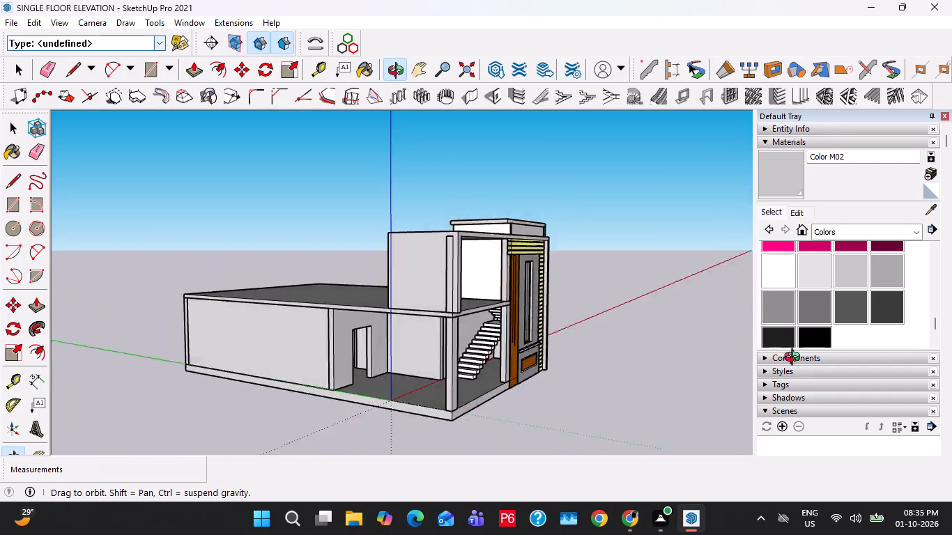
middle_click_drag(795, 359, 883, 344)
scroll(750, 358, "up", 1)
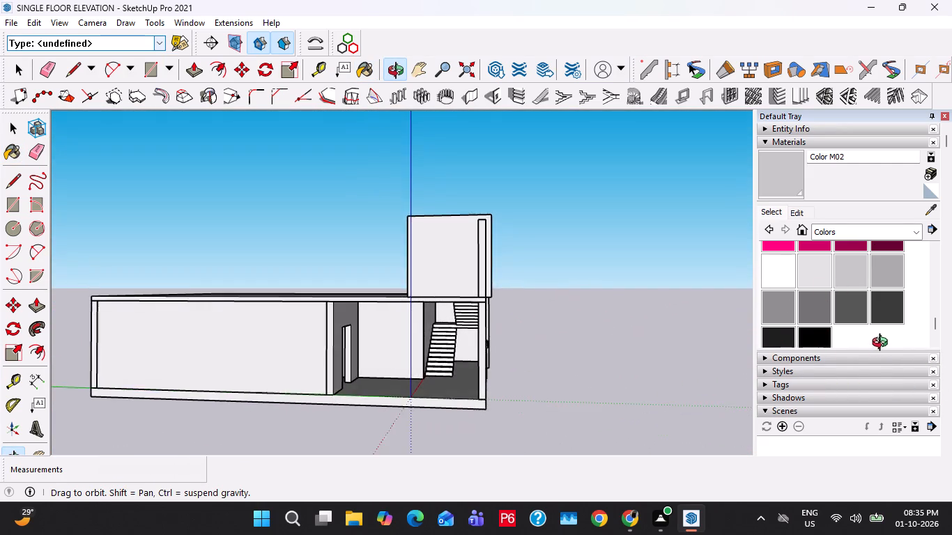
middle_click_drag(883, 344, 884, 356)
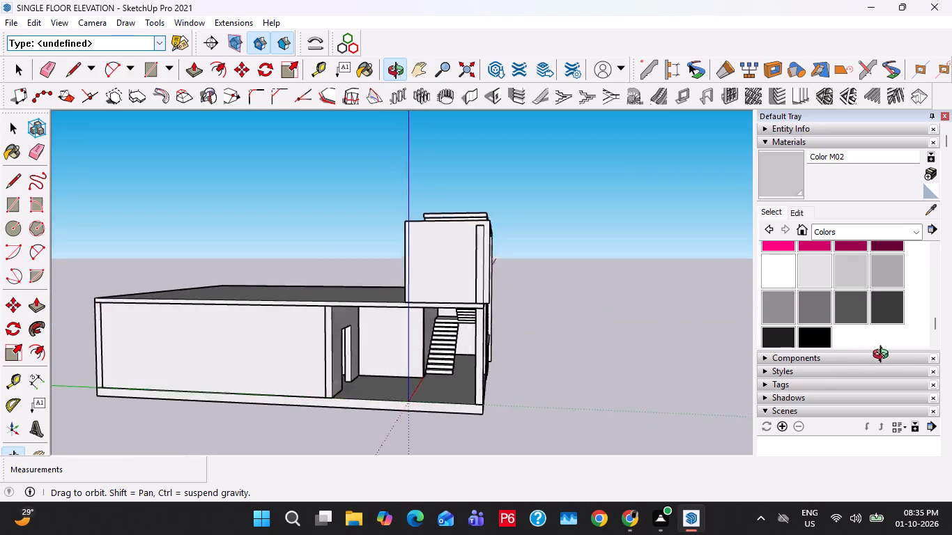
middle_click_drag(884, 356, 437, 428)
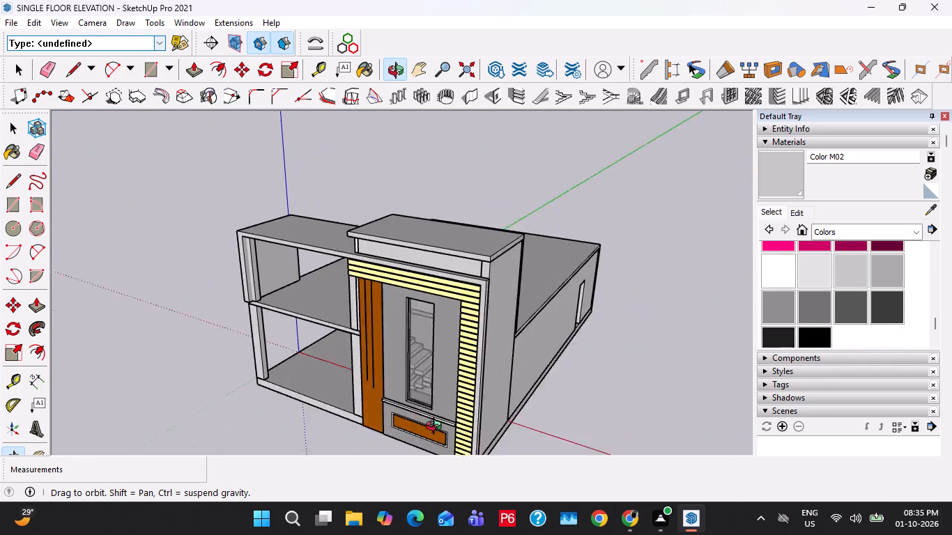
middle_click_drag(437, 428, 588, 355)
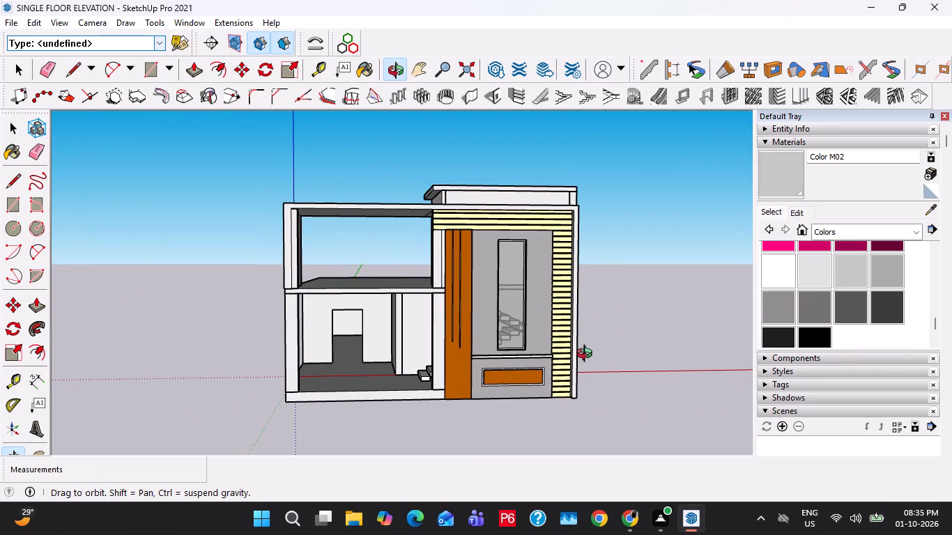
middle_click_drag(588, 355, 588, 359)
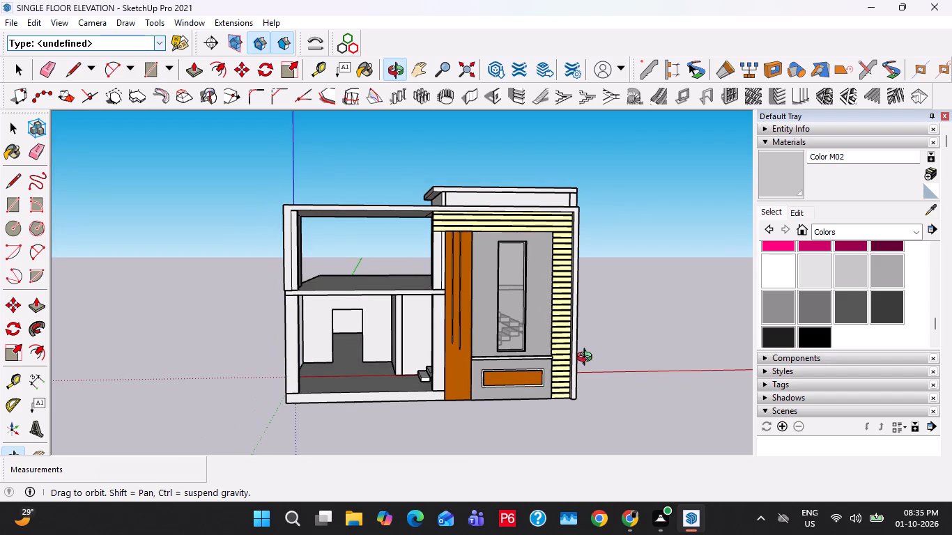
middle_click_drag(588, 359, 588, 362)
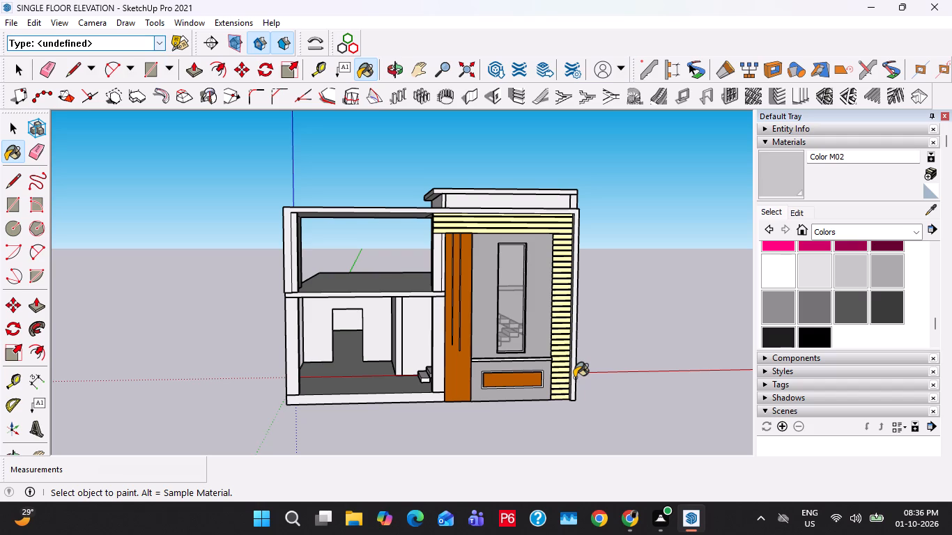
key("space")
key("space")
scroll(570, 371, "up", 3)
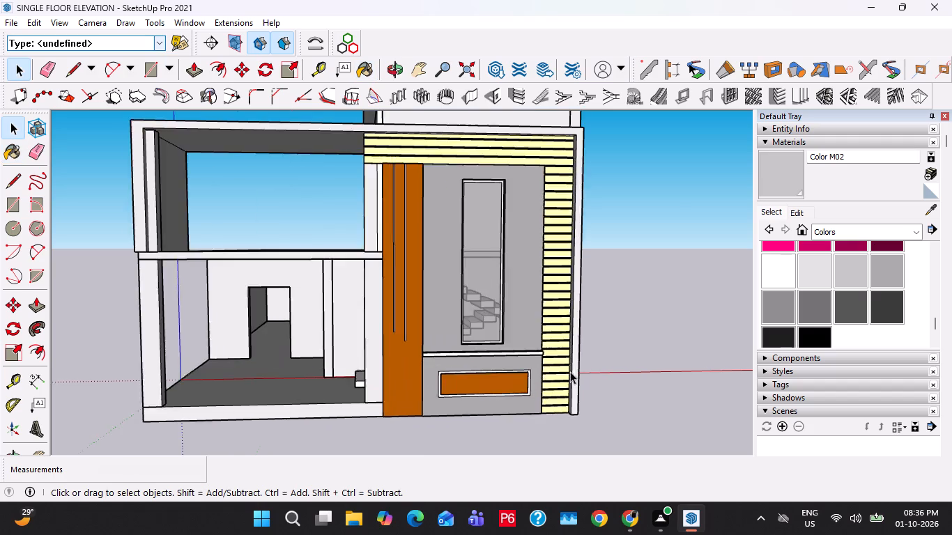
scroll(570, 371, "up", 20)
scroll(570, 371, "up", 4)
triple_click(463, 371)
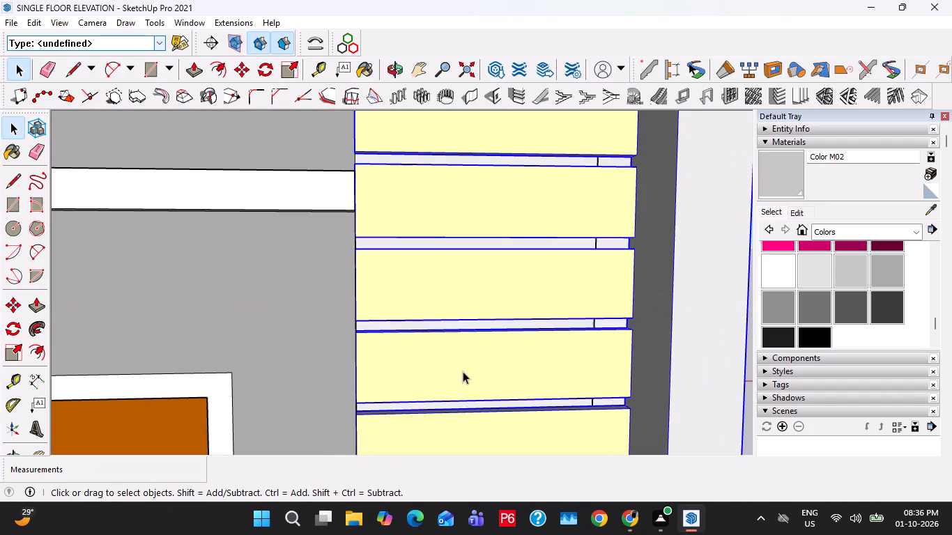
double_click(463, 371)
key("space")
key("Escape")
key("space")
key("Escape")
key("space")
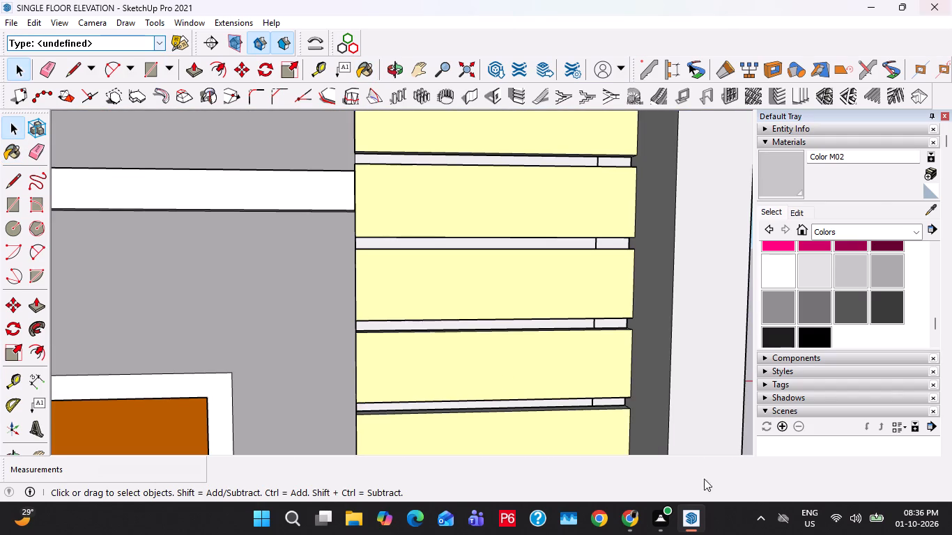
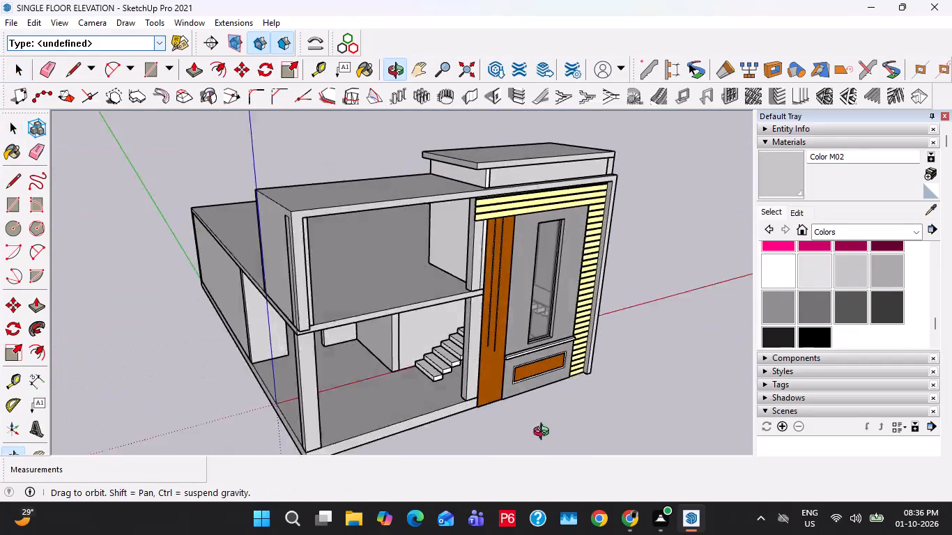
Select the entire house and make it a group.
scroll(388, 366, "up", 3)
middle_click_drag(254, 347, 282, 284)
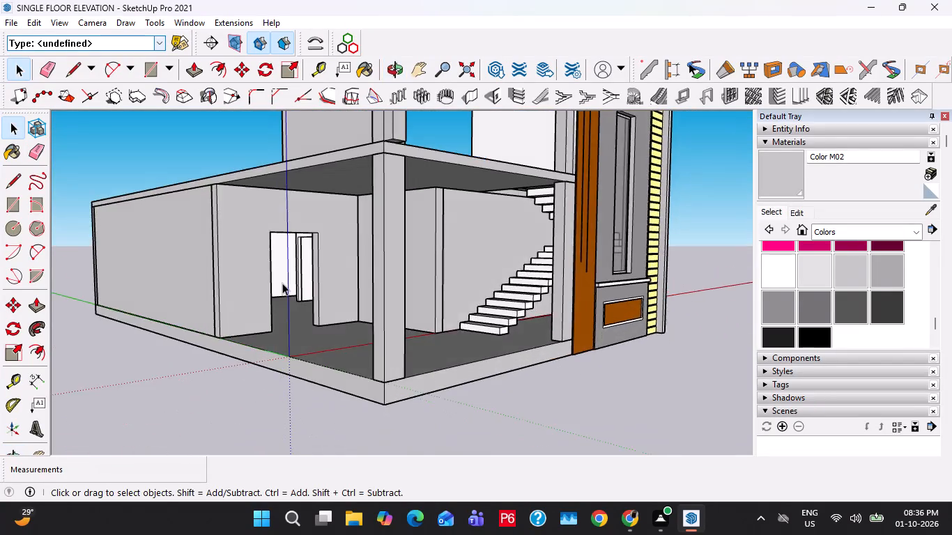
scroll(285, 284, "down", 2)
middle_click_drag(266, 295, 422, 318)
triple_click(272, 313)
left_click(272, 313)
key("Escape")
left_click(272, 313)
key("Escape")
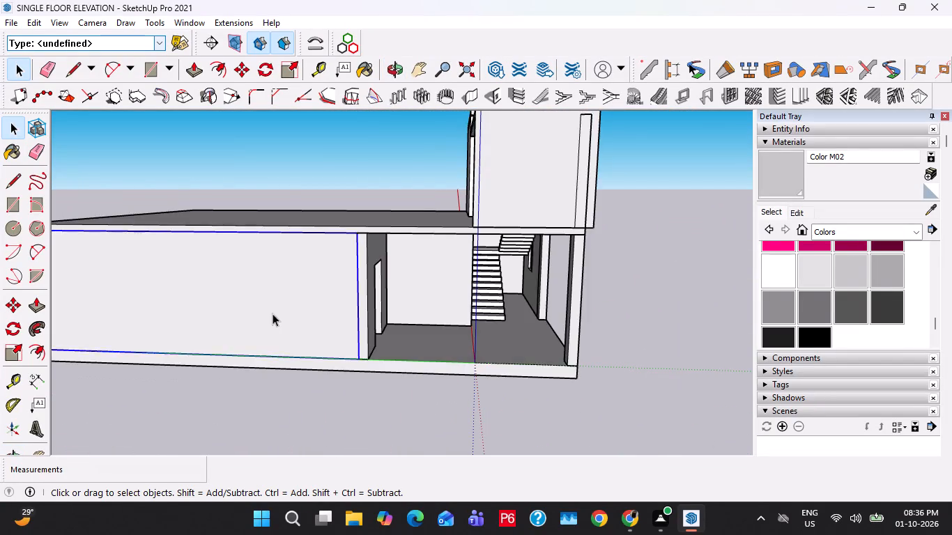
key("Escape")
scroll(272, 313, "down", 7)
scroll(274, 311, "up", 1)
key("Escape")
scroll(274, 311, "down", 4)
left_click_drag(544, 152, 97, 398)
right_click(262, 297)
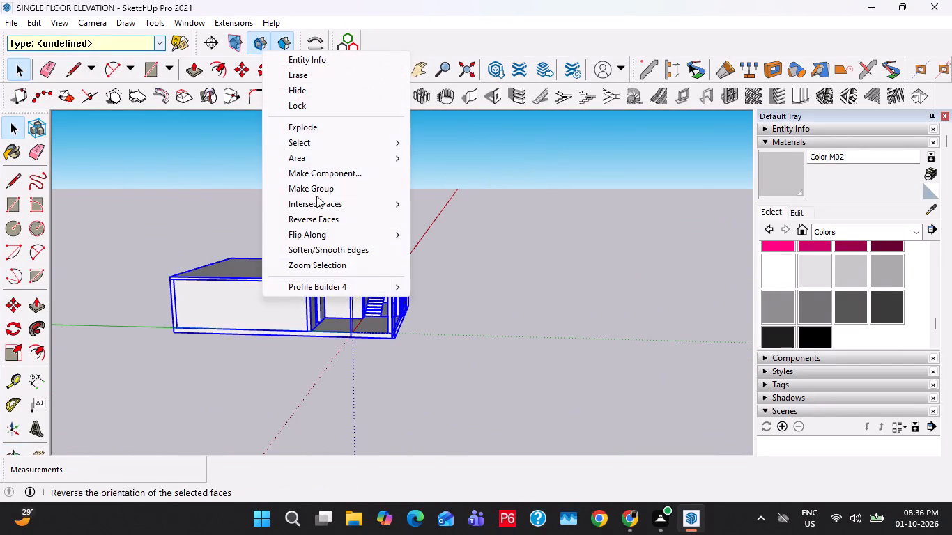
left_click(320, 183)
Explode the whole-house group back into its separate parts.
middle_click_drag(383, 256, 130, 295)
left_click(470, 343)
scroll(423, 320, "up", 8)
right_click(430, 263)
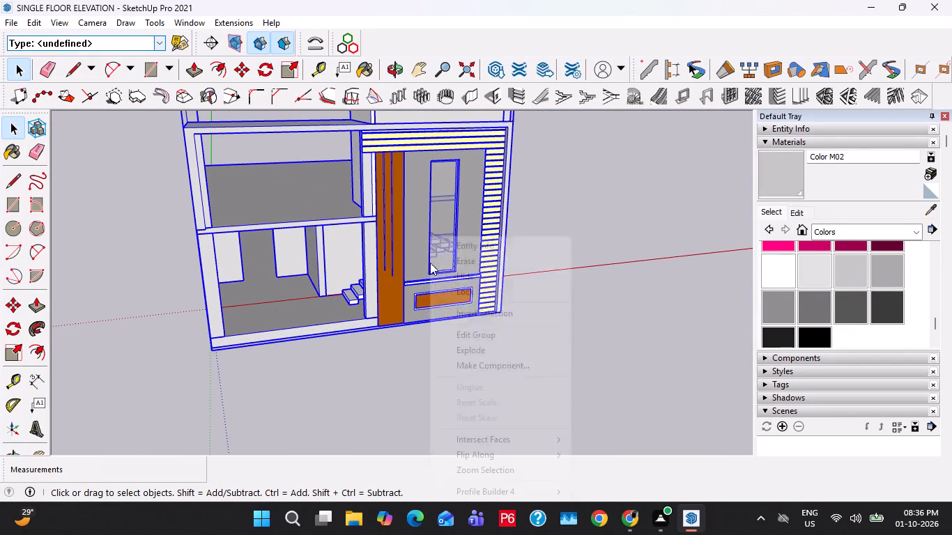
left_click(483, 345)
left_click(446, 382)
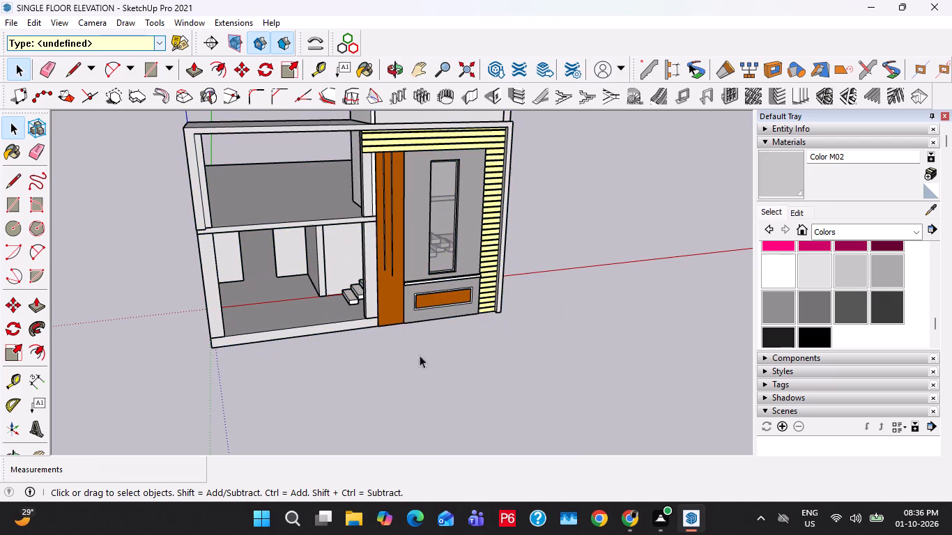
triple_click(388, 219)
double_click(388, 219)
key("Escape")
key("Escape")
Select the complete house again and combine all its parts into one group.
scroll(388, 254, "down", 5)
left_click_drag(590, 116, 207, 378)
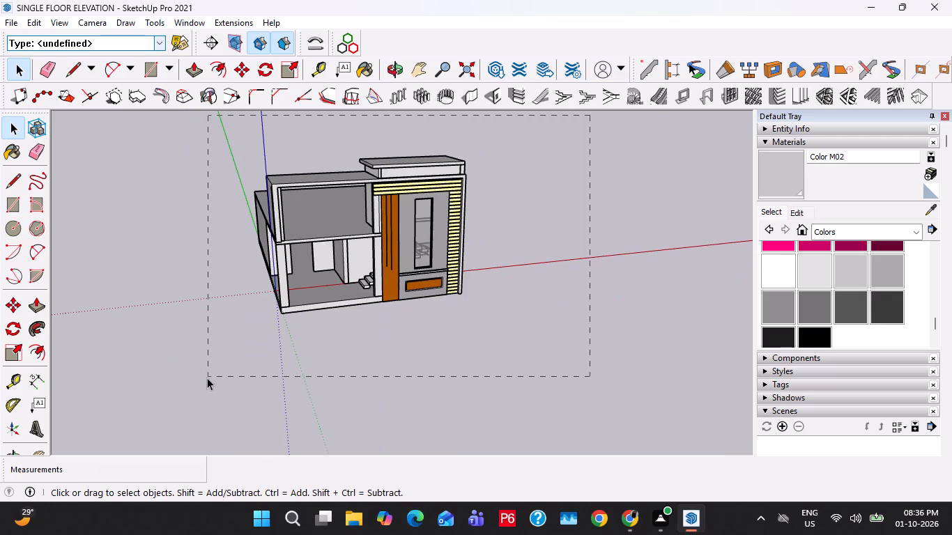
left_click_drag(207, 378, 201, 381)
right_click(316, 240)
left_click(376, 371)
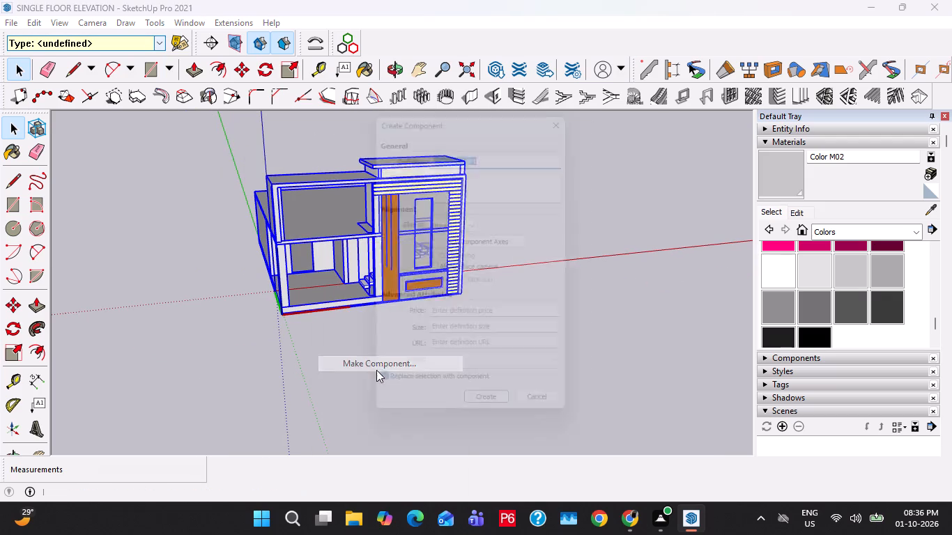
key("Escape")
key("Escape")
key("Escape")
right_click(427, 231)
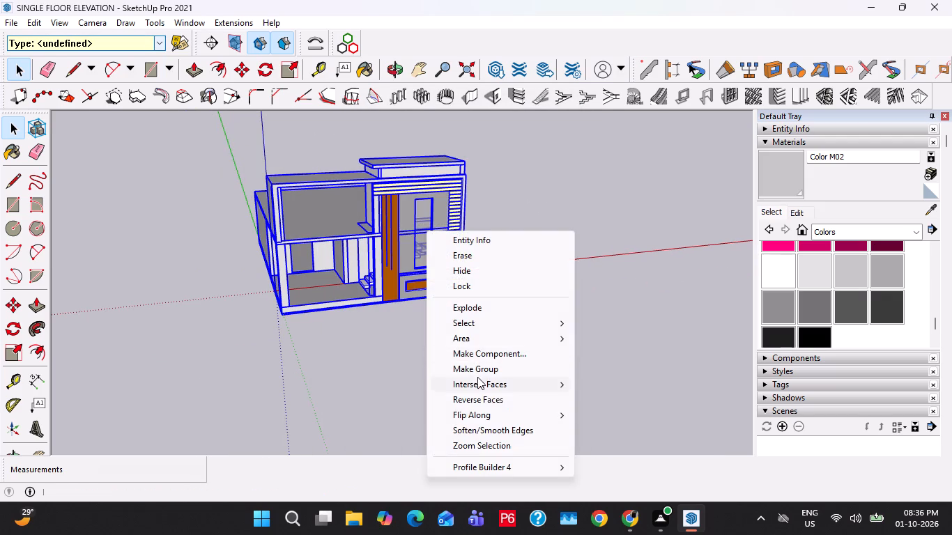
left_click(477, 363)
middle_click_drag(411, 361, 197, 319)
left_click(353, 362)
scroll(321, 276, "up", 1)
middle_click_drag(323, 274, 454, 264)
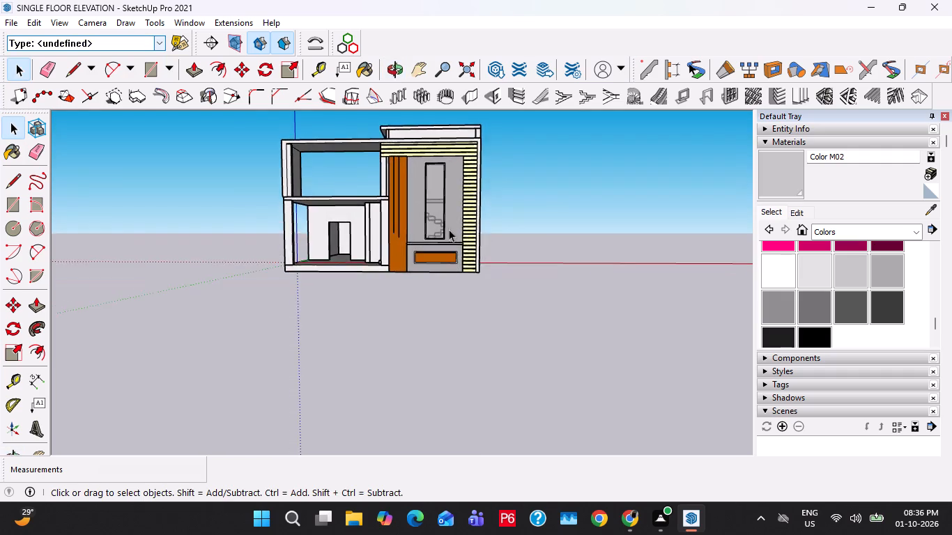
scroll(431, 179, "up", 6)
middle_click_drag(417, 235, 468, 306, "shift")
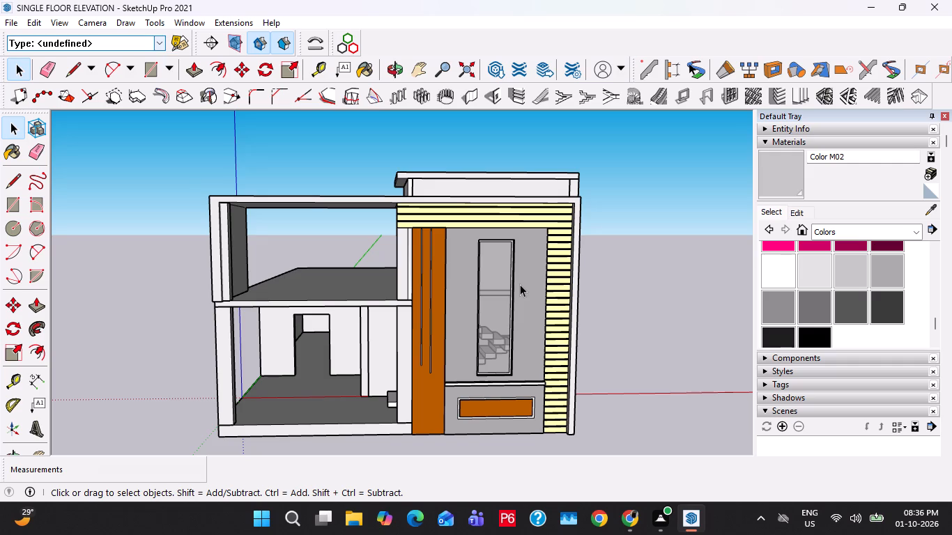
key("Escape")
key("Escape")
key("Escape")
Inside the house group, place a vertical guide about 7' 1 5/8" from the rear wall's side edge and another 2' further in.
middle_click_drag(530, 348, 649, 362)
scroll(325, 356, "up", 3)
middle_click_drag(309, 370, 571, 328)
scroll(347, 339, "down", 2)
middle_click_drag(323, 318, 549, 381)
scroll(430, 360, "up", 2)
middle_click_drag(523, 349, 441, 361)
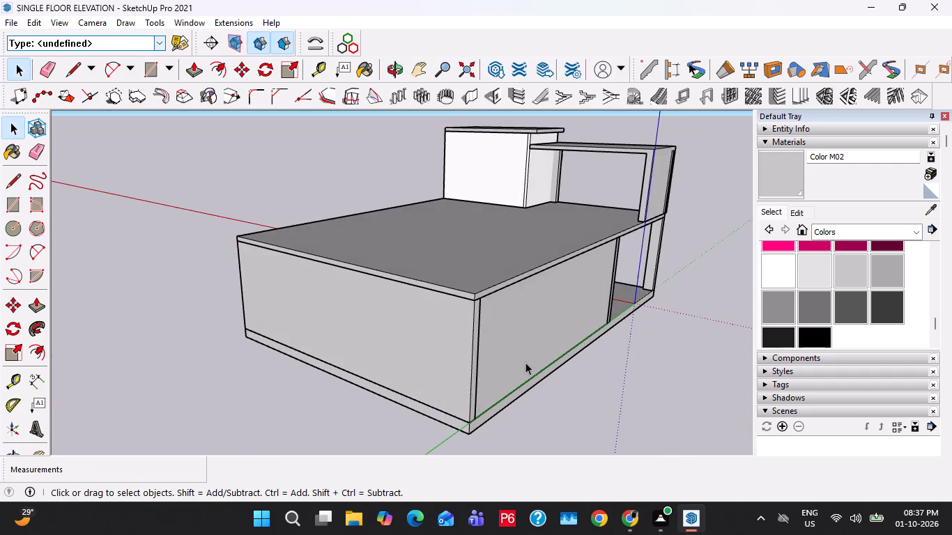
scroll(525, 364, "down", 2)
middle_click_drag(403, 392, 554, 379)
double_click(539, 311)
scroll(598, 329, "up", 3)
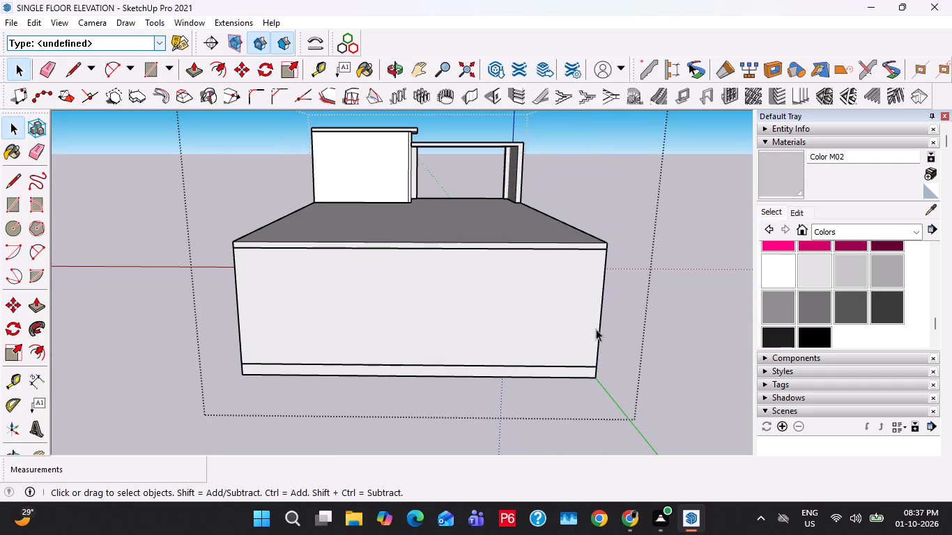
key("t")
left_click(599, 311)
left_click(513, 330)
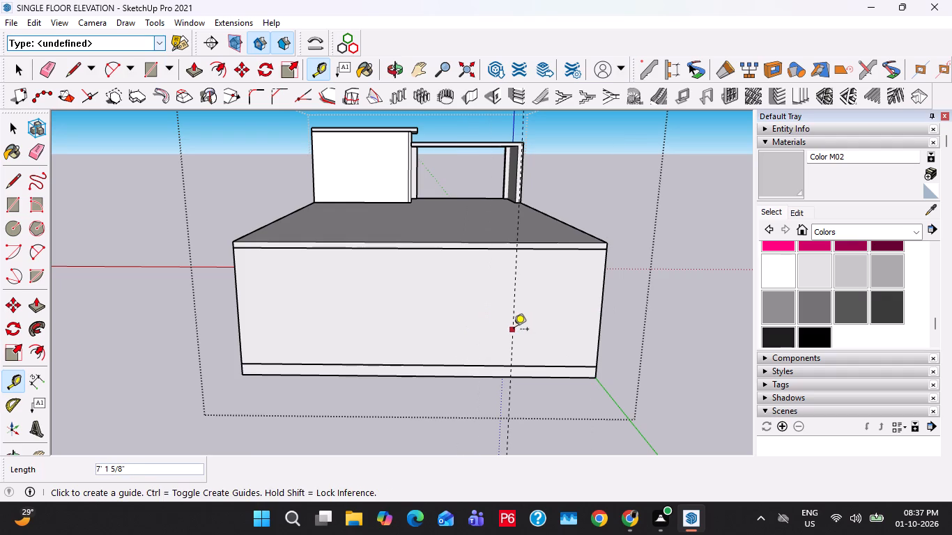
left_click(514, 330)
type("2'")
key("Return")
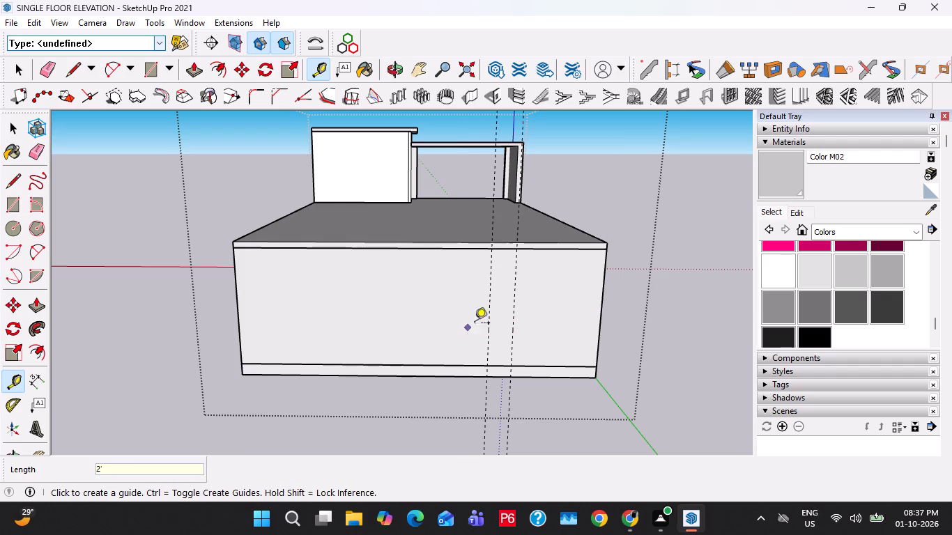
left_click(513, 311)
key("space")
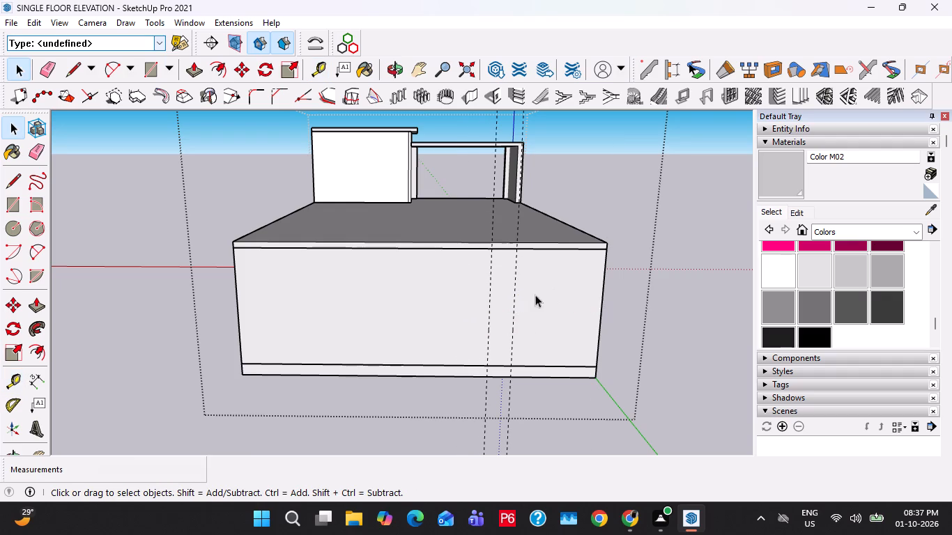
Open the rear wall for editing and add a vertical guide 2' toward the near side edge and a horizontal guide 7' above its base.
key("4")
scroll(522, 258, "up", 5)
key("3")
key("2")
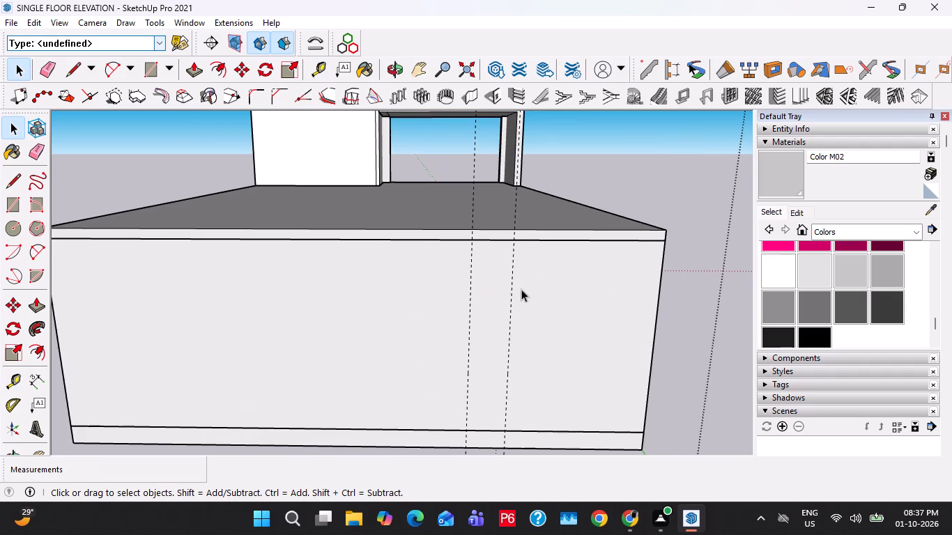
left_click(523, 291)
double_click(521, 296)
key("t")
left_click(514, 287)
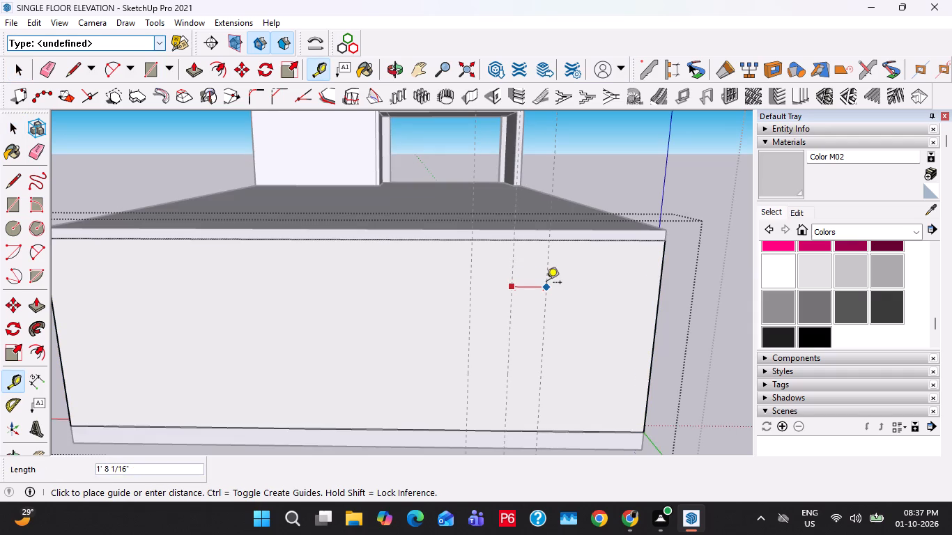
type("2'")
key("Return")
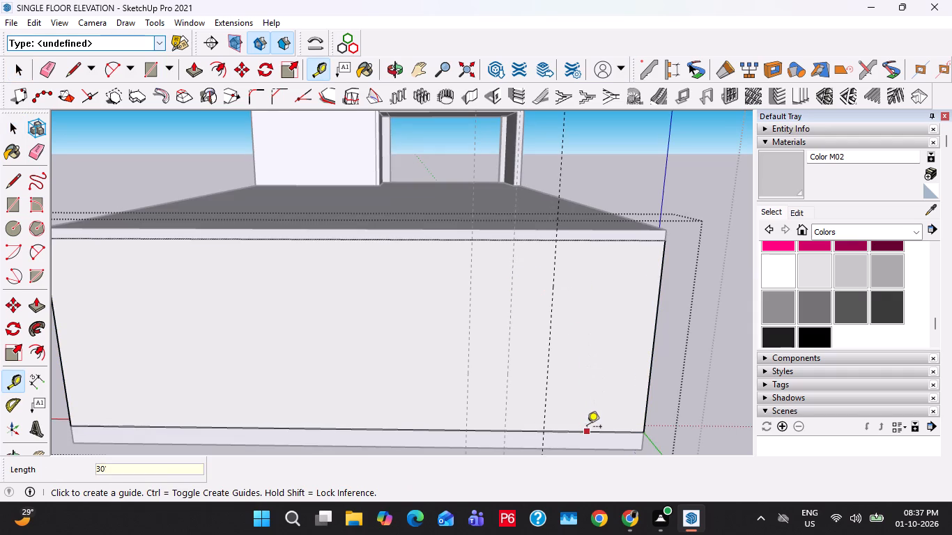
left_click(587, 428)
type("7'")
key("Return")
key("space")
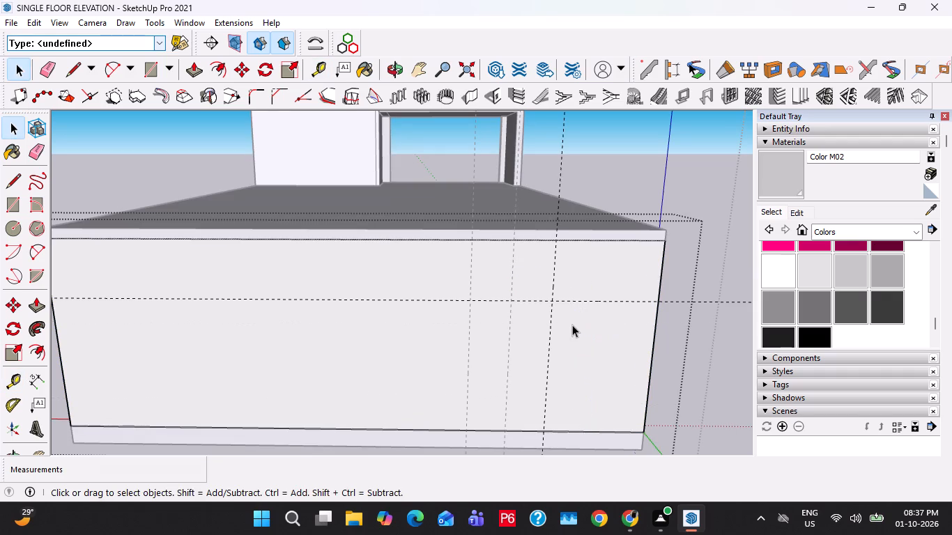
Cut a rectangular door opening through the rear wall, between the outer vertical guides and from the 7' guide down to the wall base.
key("r")
left_click(468, 299)
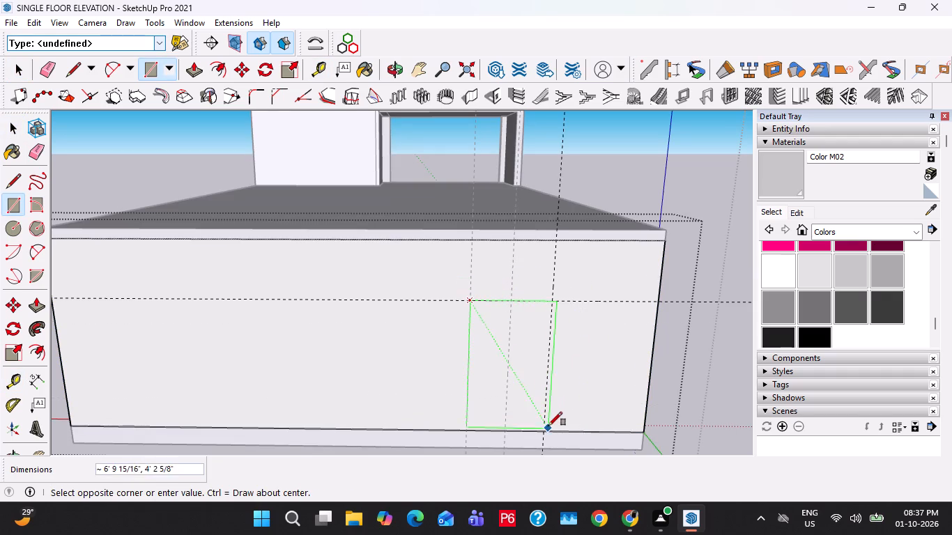
left_click(546, 428)
key("space")
left_click(525, 398)
key("p")
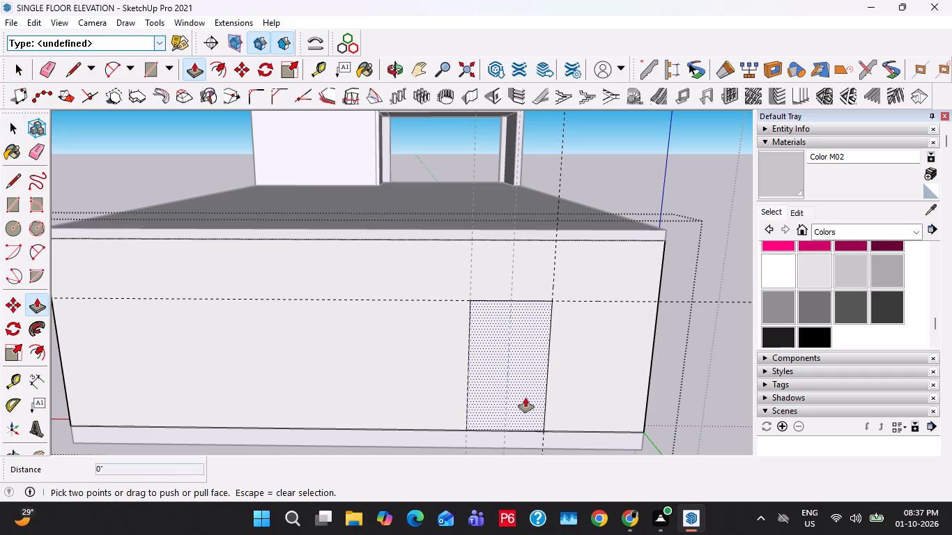
left_click(525, 398)
left_click(519, 363)
middle_click_drag(564, 385, 201, 389)
scroll(177, 385, "down", 12)
key("space")
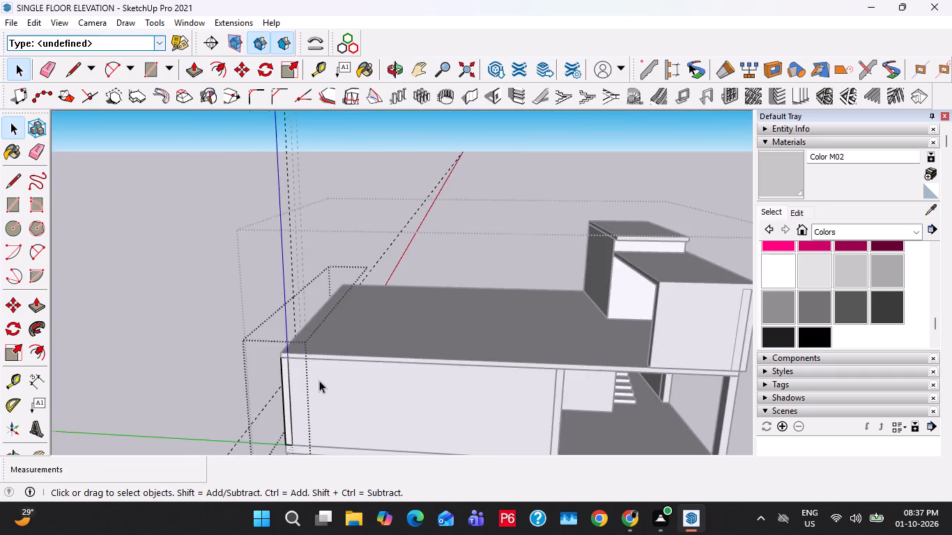
Examine the rear door opening and the whole house from the back, front and above.
middle_click_drag(383, 401, 422, 365)
key("Escape")
scroll(429, 365, "down", 3)
middle_click_drag(408, 379, 464, 422)
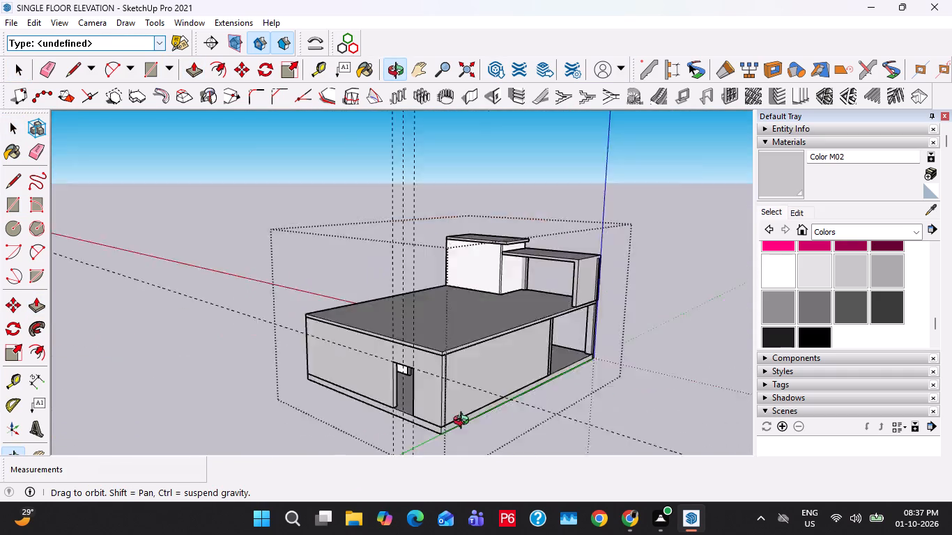
middle_click_drag(464, 422, 103, 347)
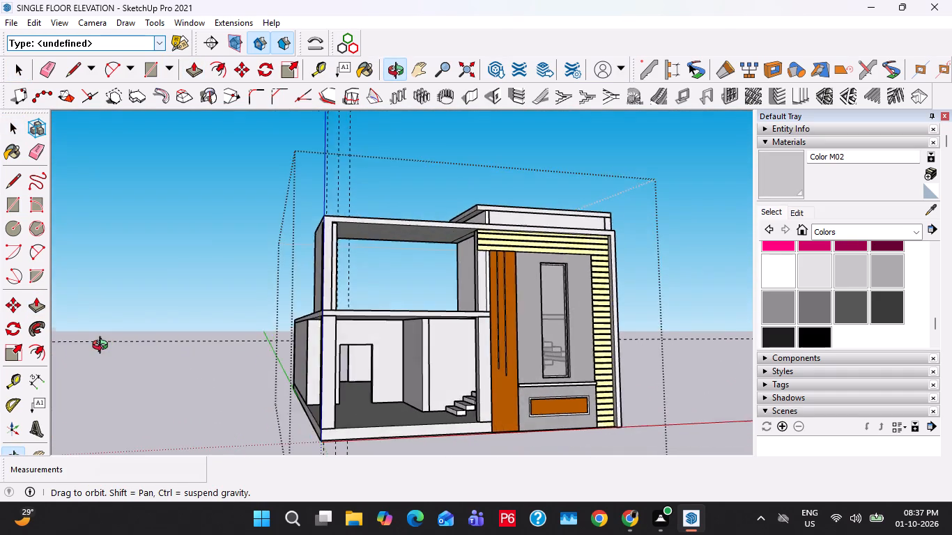
middle_click_drag(103, 347, 78, 347)
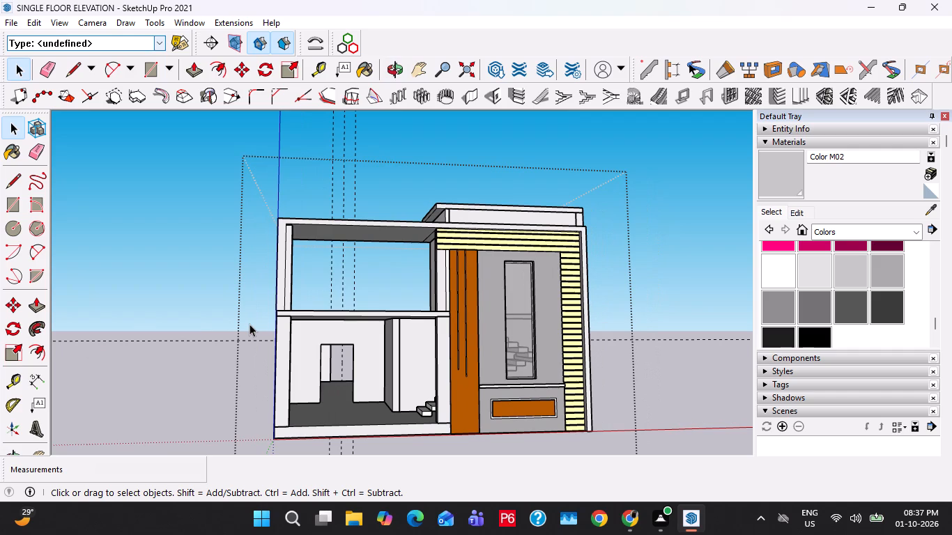
scroll(494, 285, "down", 3)
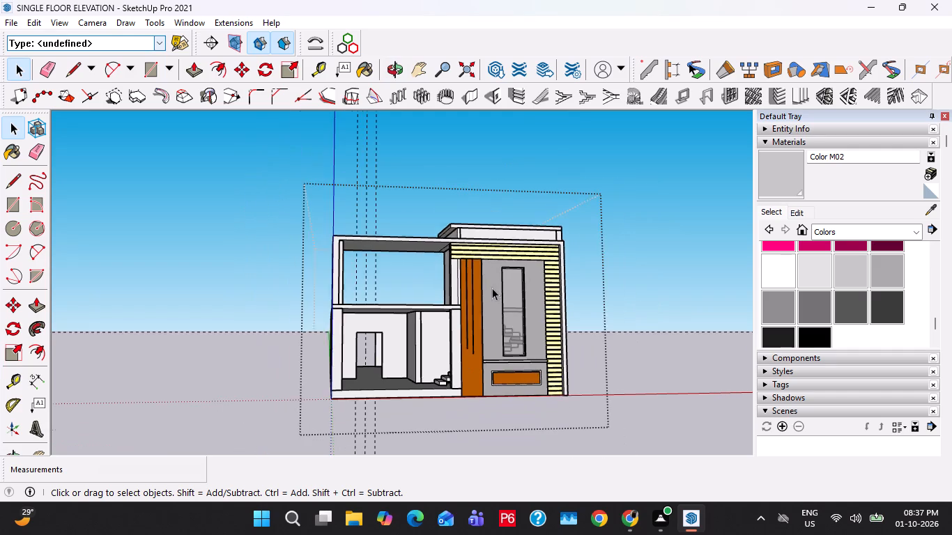
middle_click_drag(452, 270, 448, 394)
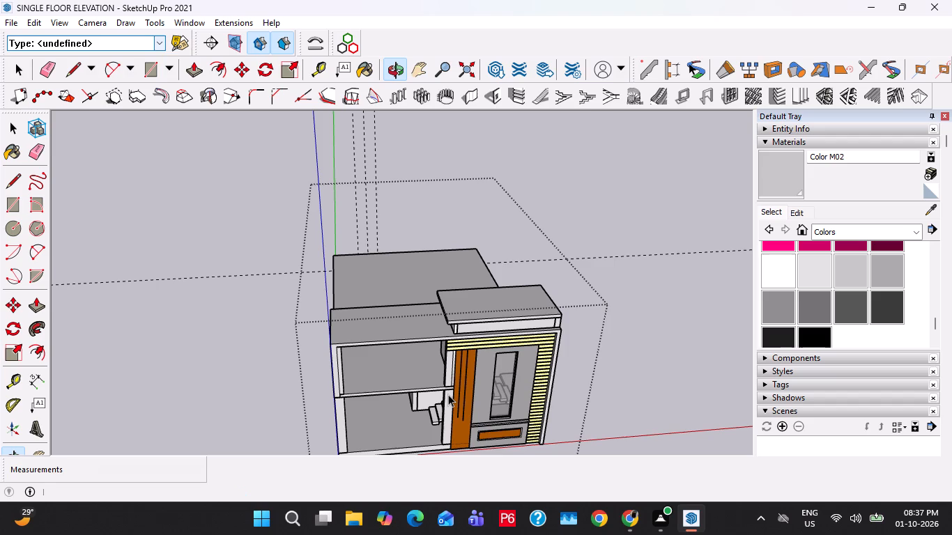
scroll(476, 394, "down", 3)
Leave the house group and delete all construction guides from the model.
left_click(649, 341)
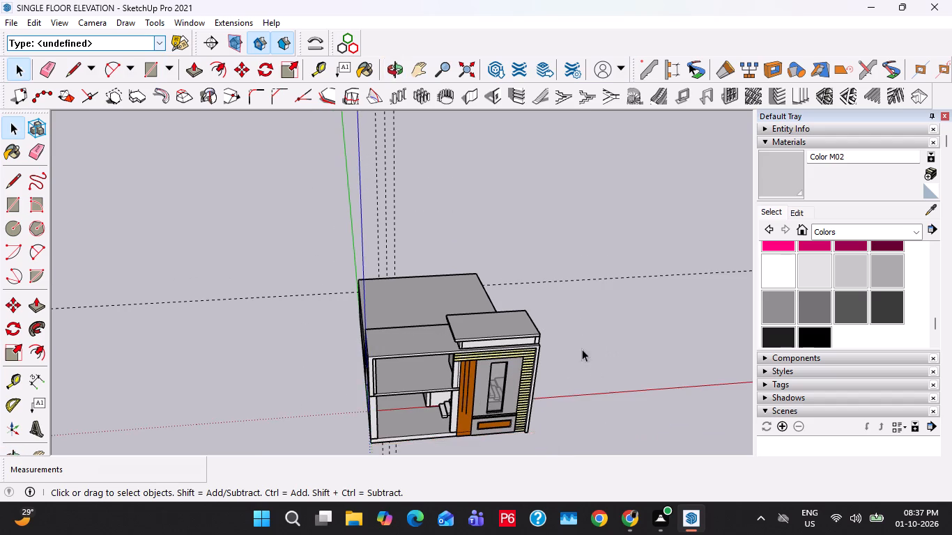
middle_click_drag(494, 345, 478, 332)
left_click(40, 25)
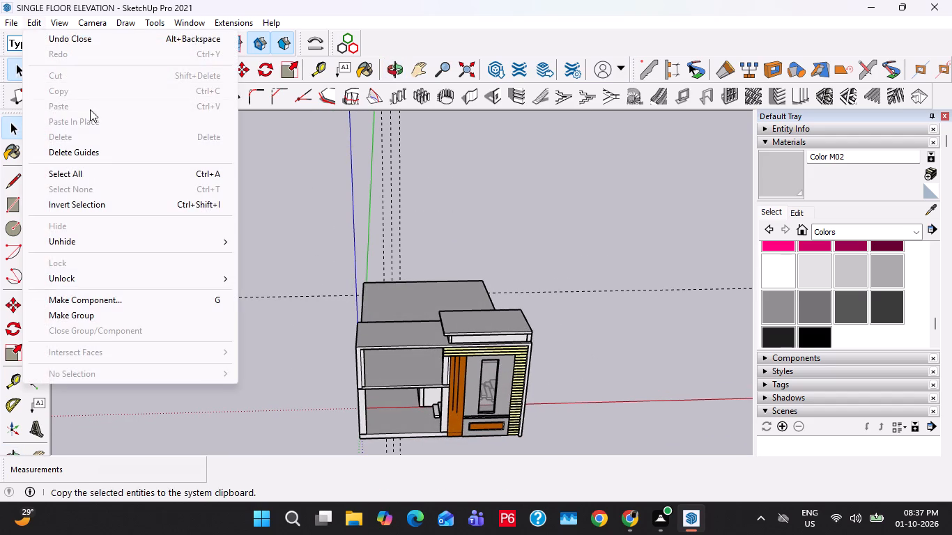
left_click(105, 152)
Open the orange front panel for editing and copy its longer white groove strip straight down, overlapping the original to lengthen it.
scroll(446, 304, "up", 4)
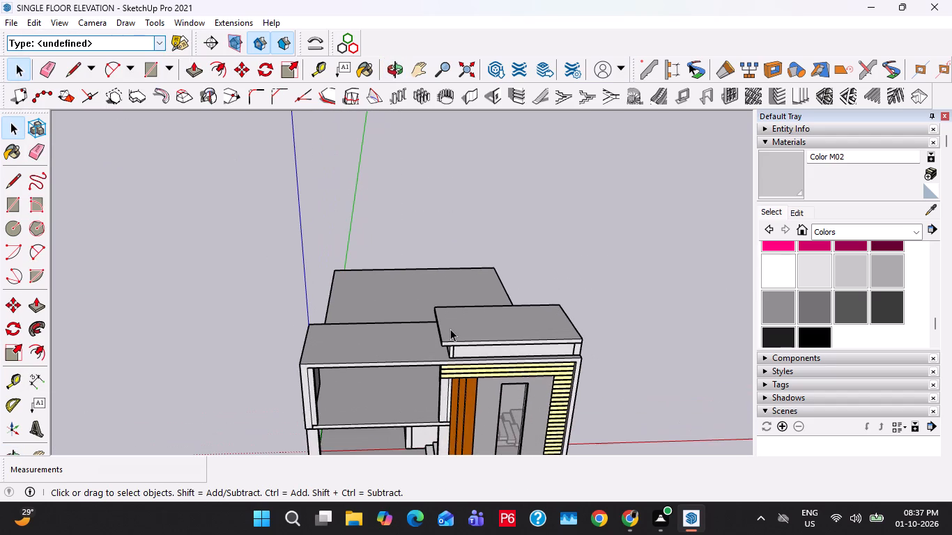
middle_click_drag(450, 329, 450, 327)
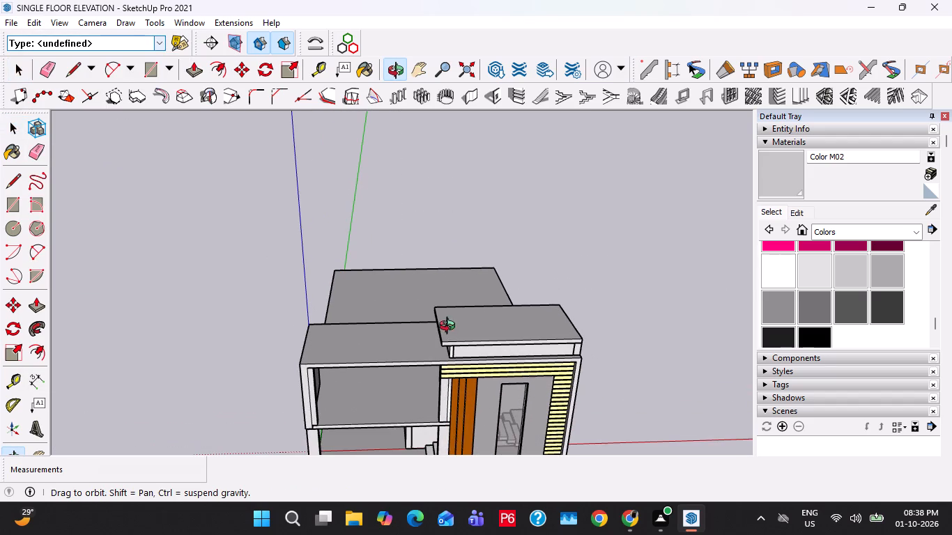
middle_click_drag(450, 327, 439, 267)
scroll(461, 360, "up", 3)
middle_click_drag(461, 360, 461, 338)
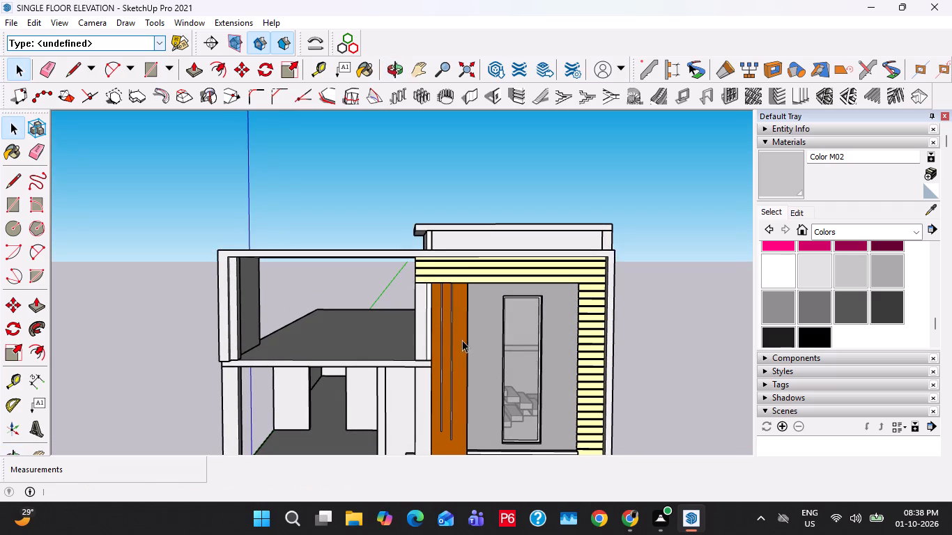
middle_click_drag(479, 379, 478, 257, "shift")
scroll(466, 279, "up", 18)
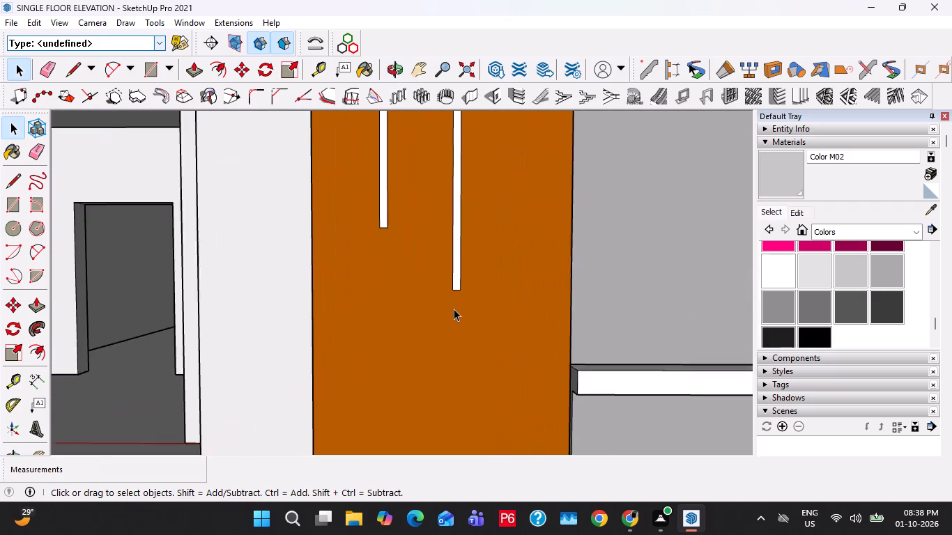
scroll(454, 309, "up", 4)
double_click(458, 256)
double_click(458, 257)
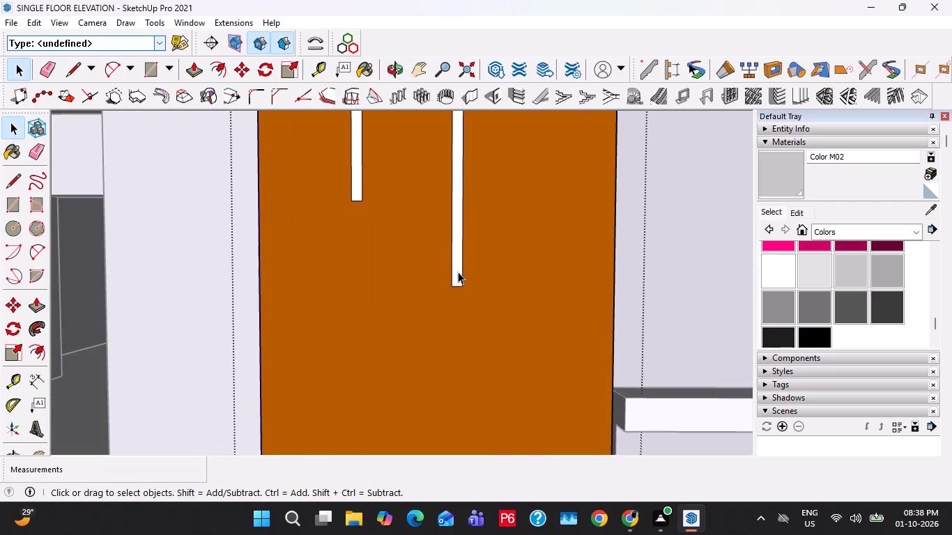
double_click(458, 272)
scroll(451, 295, "up", 1)
key("m")
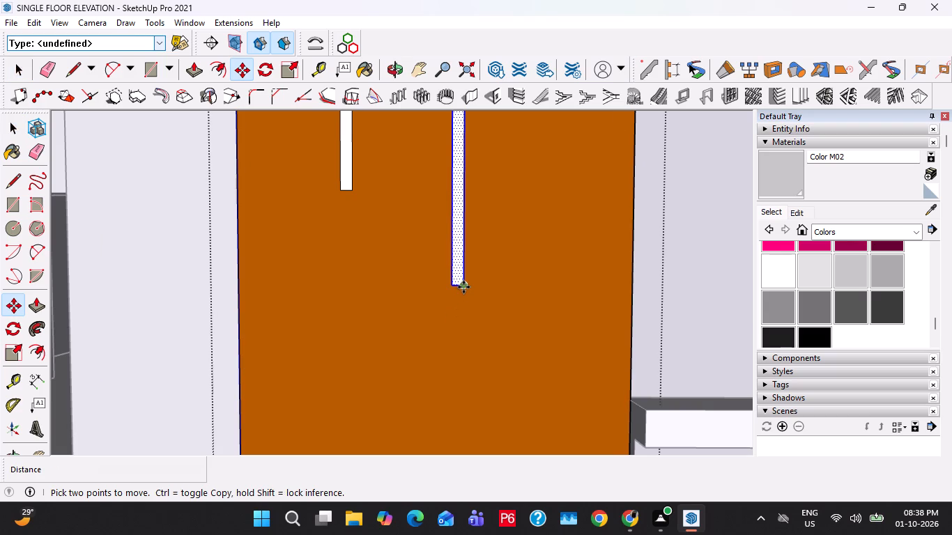
left_click(463, 287)
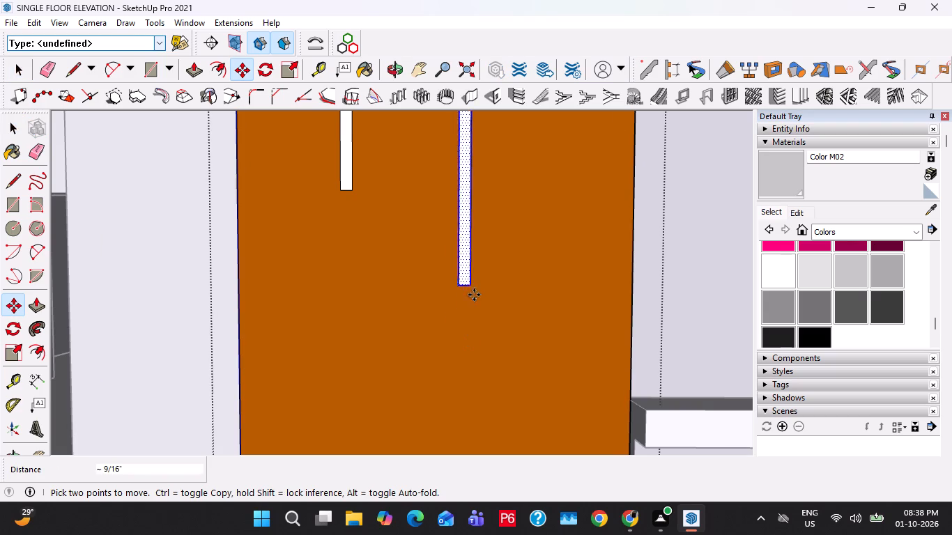
key("space")
scroll(445, 291, "up", 3)
key("m")
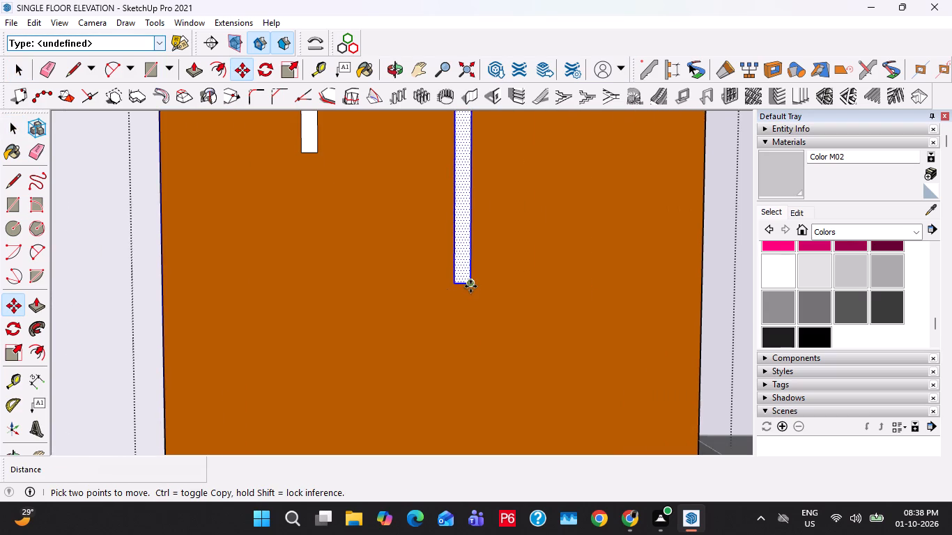
left_click(470, 286)
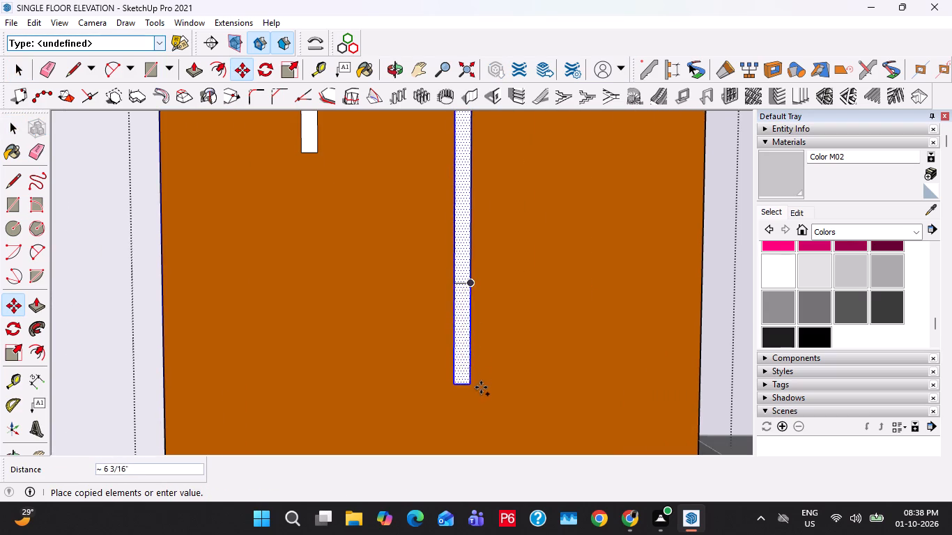
left_click(480, 414)
key("space")
Erase the short edge dividing the original groove strip from its lower extension.
scroll(457, 284, "up", 3)
key("w")
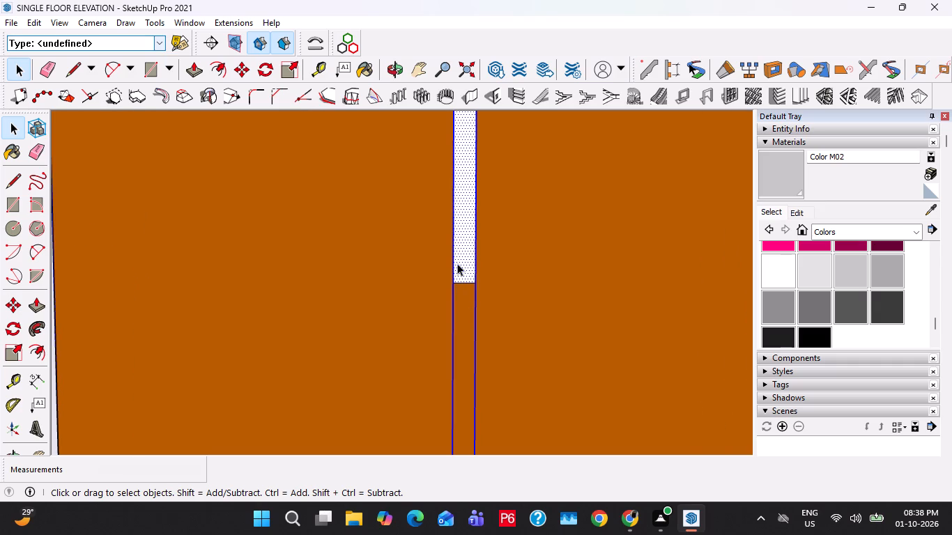
key("e")
left_click_drag(470, 271, 470, 286)
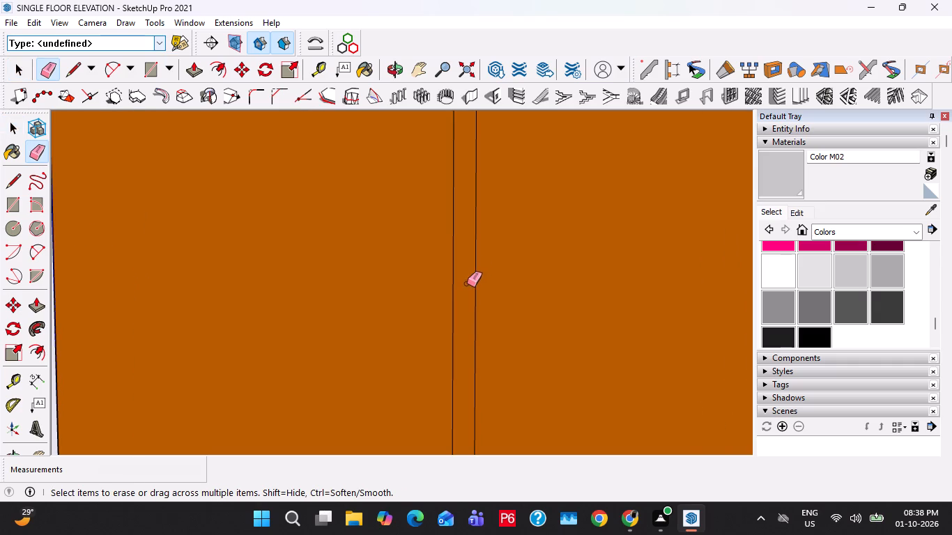
Paint the lengthened groove strip with the white Color M00 sampled from the neighbouring groove, and leave the panel group.
scroll(467, 284, "down", 4)
key("space")
left_click(465, 284)
left_click(937, 211)
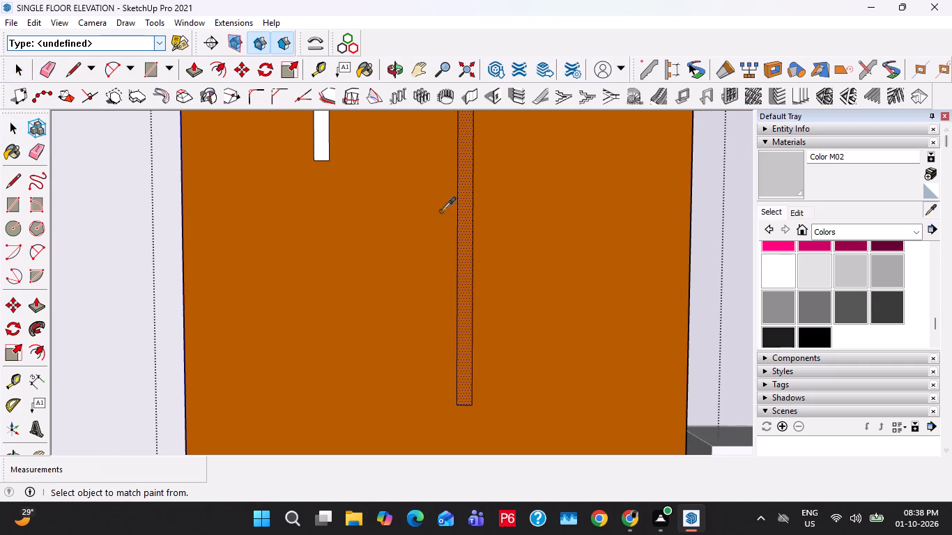
left_click(320, 144)
left_click(461, 293)
key("space")
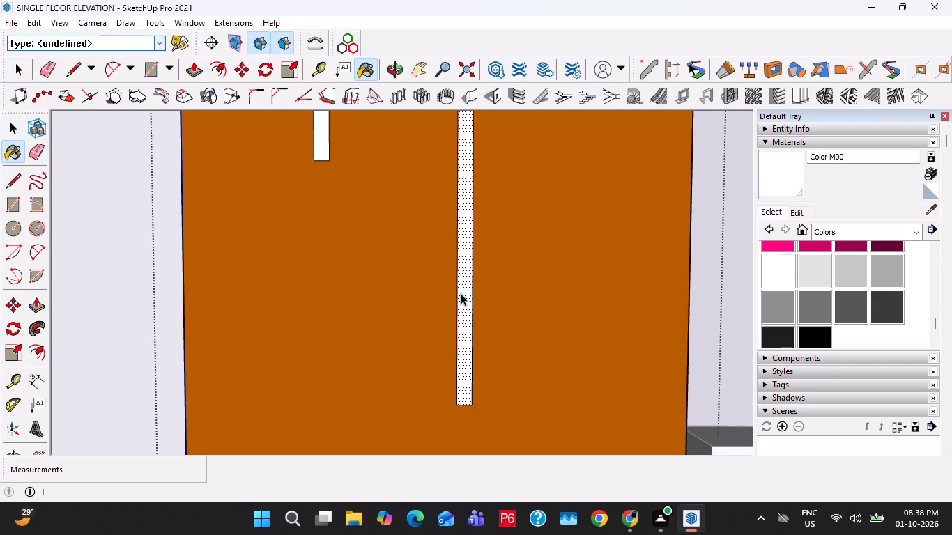
scroll(461, 293, "down", 20)
scroll(461, 293, "down", 5)
key("Escape")
key("Escape")
Examine the panel grooves beneath the yellow slats and the house from the front and the long side.
middle_click_drag(438, 86, 440, 198)
middle_click_drag(443, 202, 456, 326, "shift")
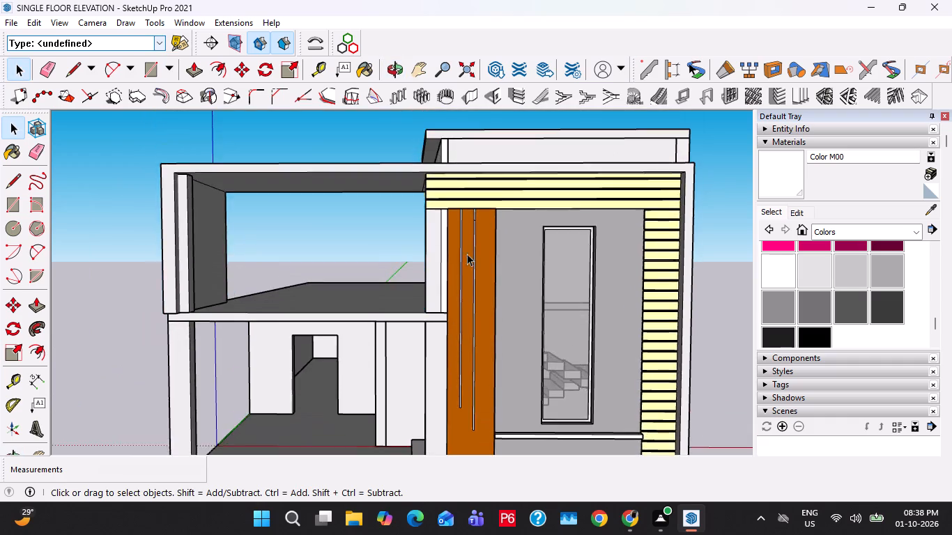
scroll(467, 247, "up", 14)
middle_click_drag(496, 170, 527, 272, "shift")
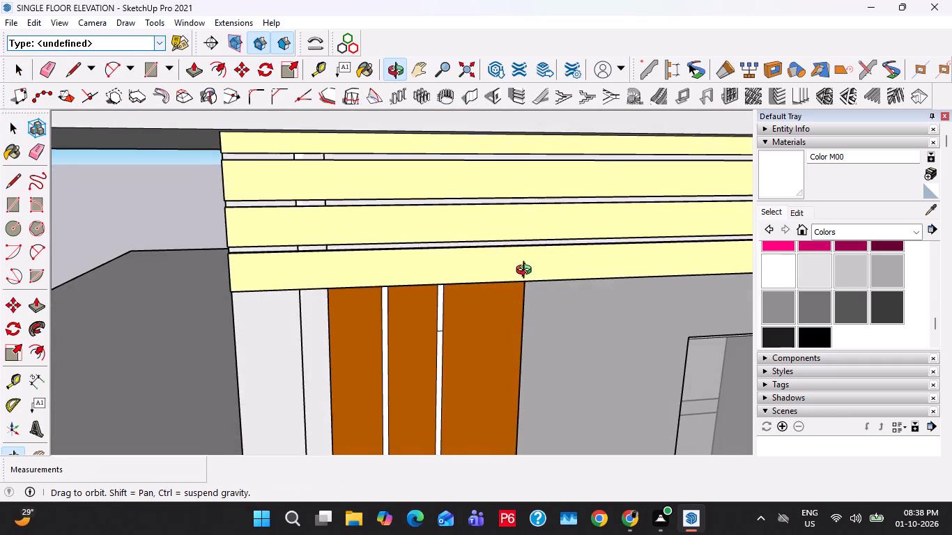
middle_click_drag(527, 272, 487, 274, "shift")
scroll(419, 250, "down", 13)
scroll(397, 347, "up", 4)
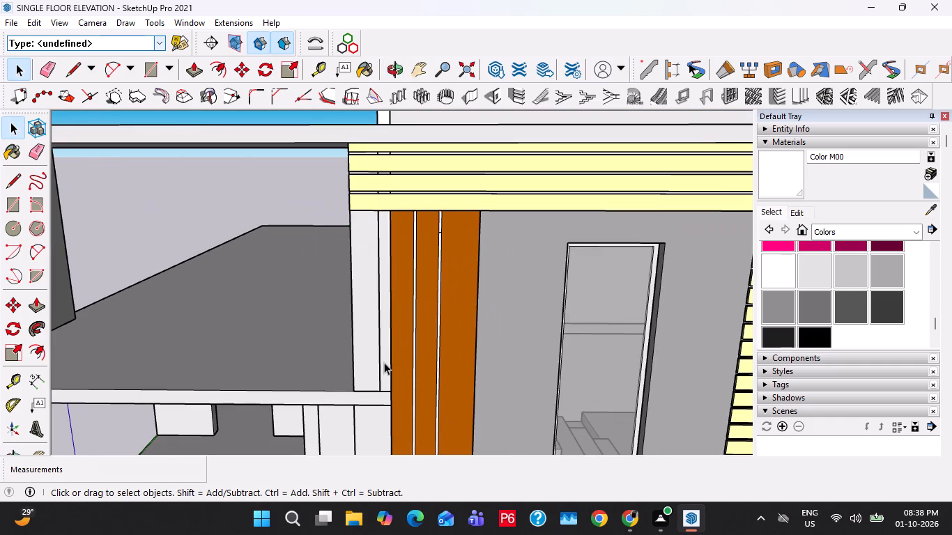
left_click(384, 362)
scroll(586, 185, "down", 5)
scroll(525, 194, "down", 8)
middle_click_drag(329, 244, 505, 228)
left_click(595, 403)
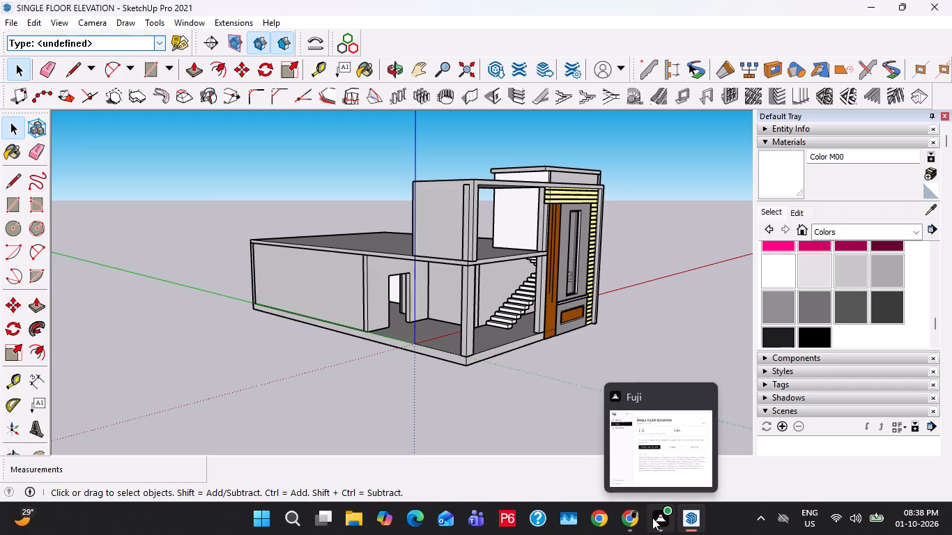
key("Escape")
key("Escape")
scroll(381, 284, "down", 3)
middle_click_drag(382, 284, 462, 300)
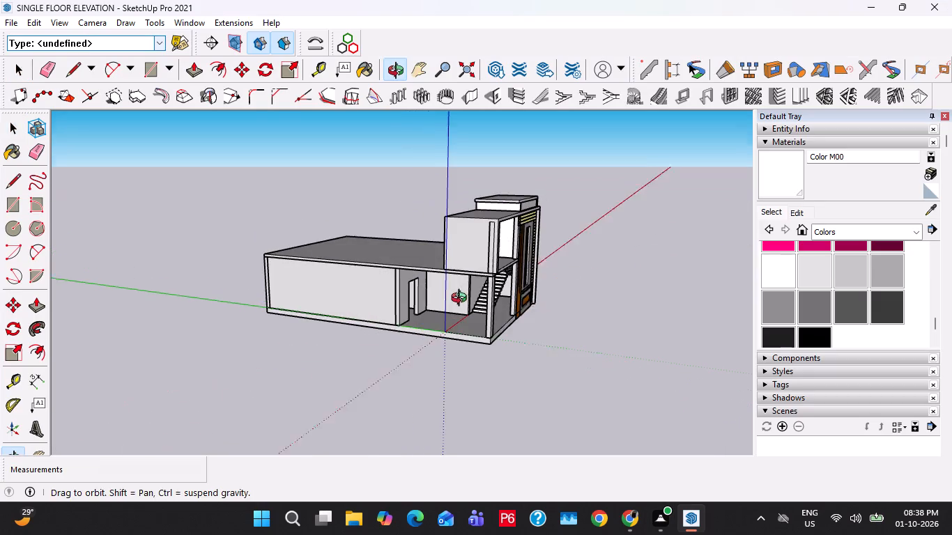
middle_click_drag(462, 300, 463, 300)
Save the model.
key("ctrl+s")
Open the house group and add two vertical guides 4' apart on the long side wall, plus a horizontal guide 7' above its base.
scroll(478, 259, "up", 11, "ctrl")
middle_click_drag(379, 302, 472, 281)
double_click(416, 317)
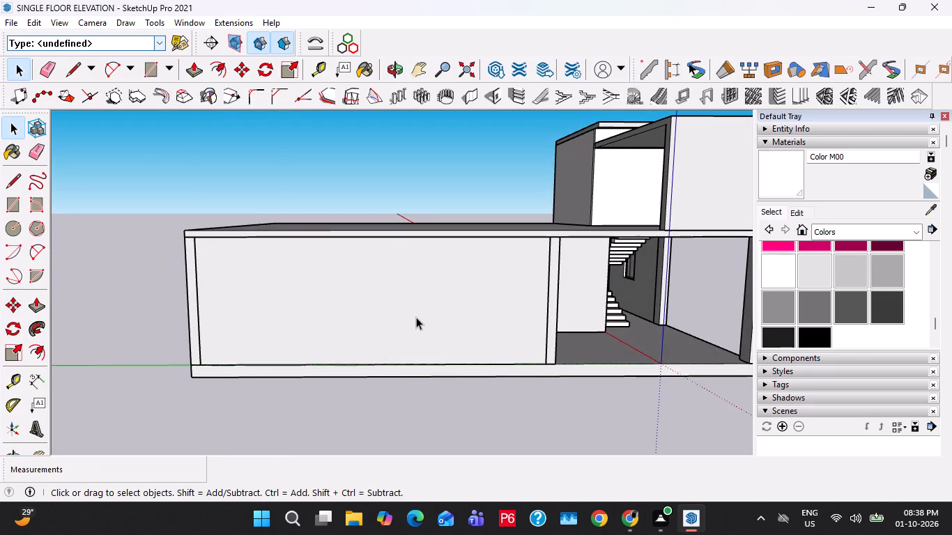
key("t")
left_click(548, 281)
left_click(446, 297)
left_click(445, 303)
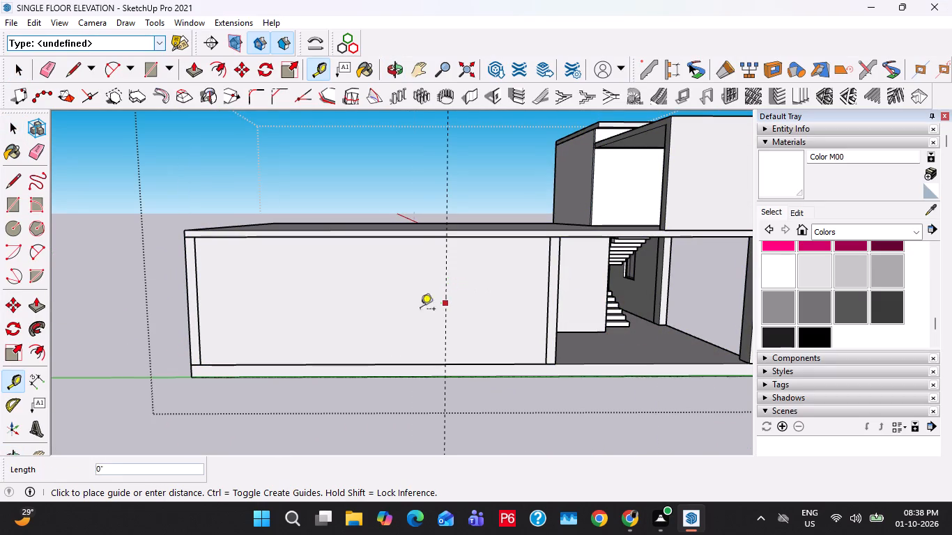
type("4'")
key("Return")
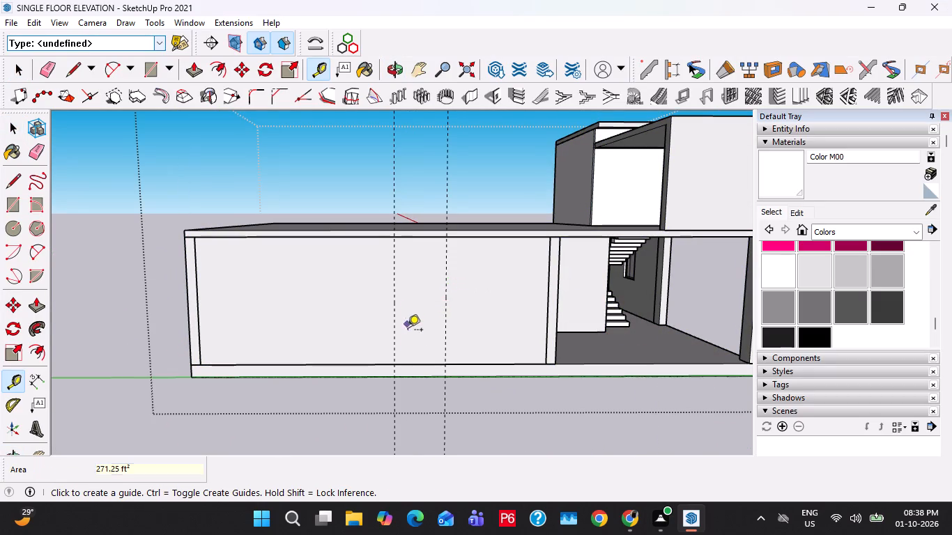
left_click(413, 361)
type("7'")
key("Return")
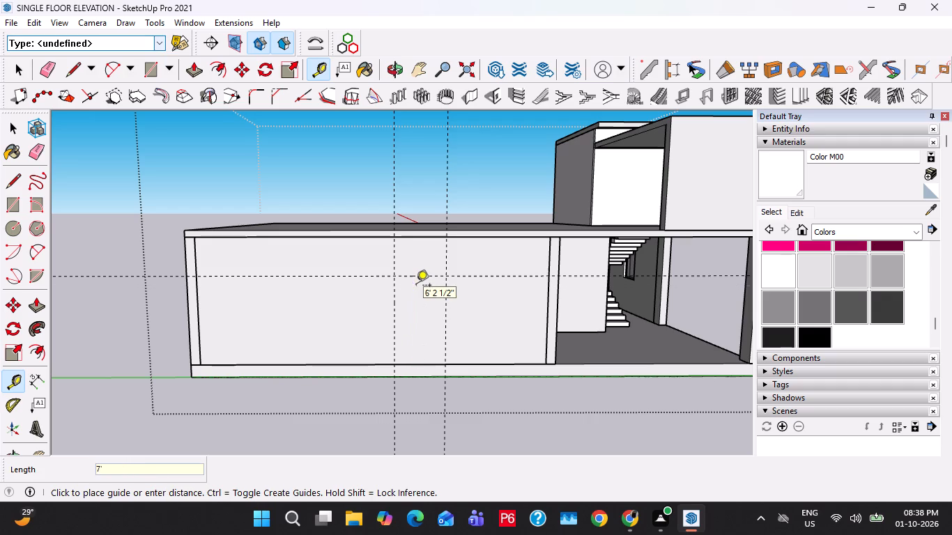
Open the side wall and cut a 7' by 4' door opening through it between the guides, down to the wall base.
key("space")
left_click(401, 296)
key("e")
double_click(401, 296)
key("space")
double_click(412, 298)
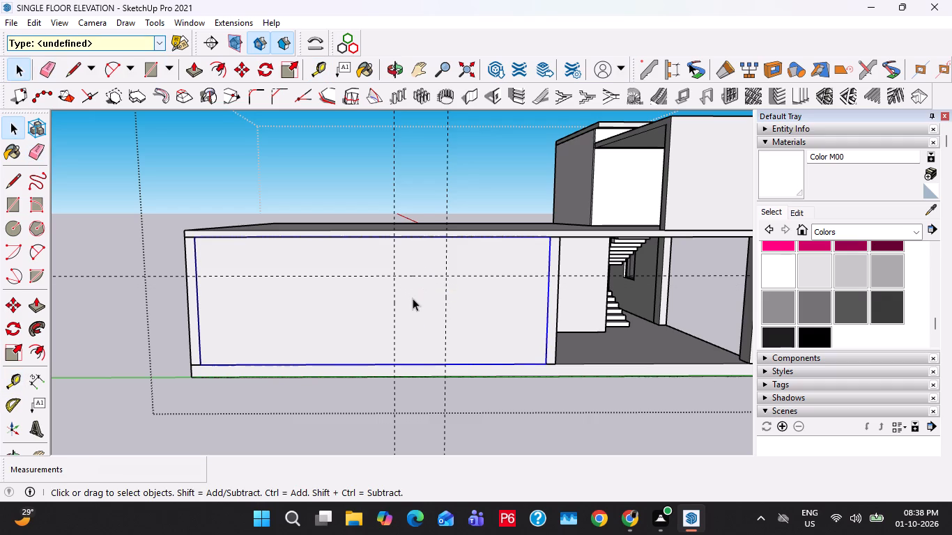
left_click(413, 298)
key("r")
left_click(392, 277)
left_click(449, 363)
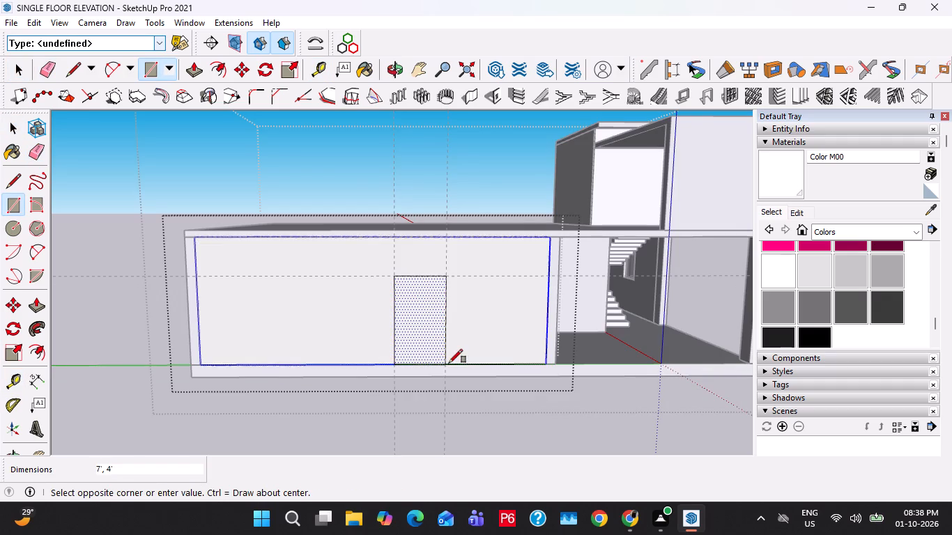
key("space")
left_click(431, 346)
key("p")
left_click(431, 345)
left_click(424, 322)
key("space")
Leave the wall group and examine the side door opening and the house from the side and front.
middle_click_drag(501, 322, 424, 324)
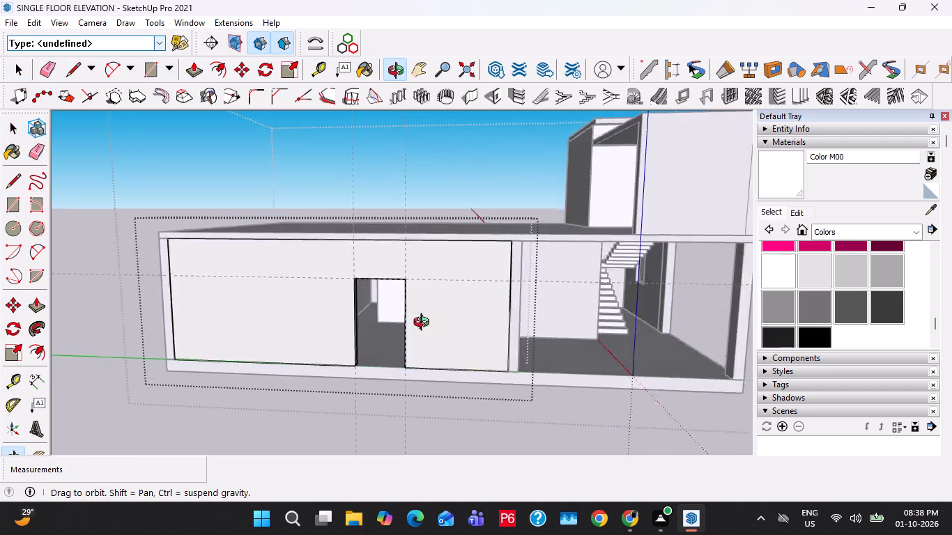
middle_click_drag(424, 324, 344, 321)
key("Escape")
scroll(332, 316, "down", 3)
middle_click_drag(452, 316, 329, 325)
scroll(327, 315, "down", 5)
middle_click_drag(490, 297, 364, 290)
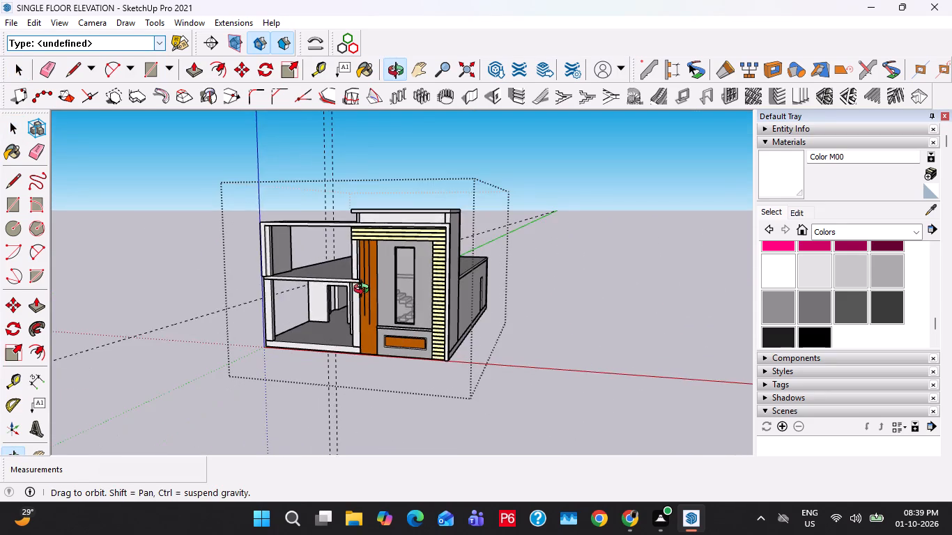
middle_click_drag(364, 290, 371, 307)
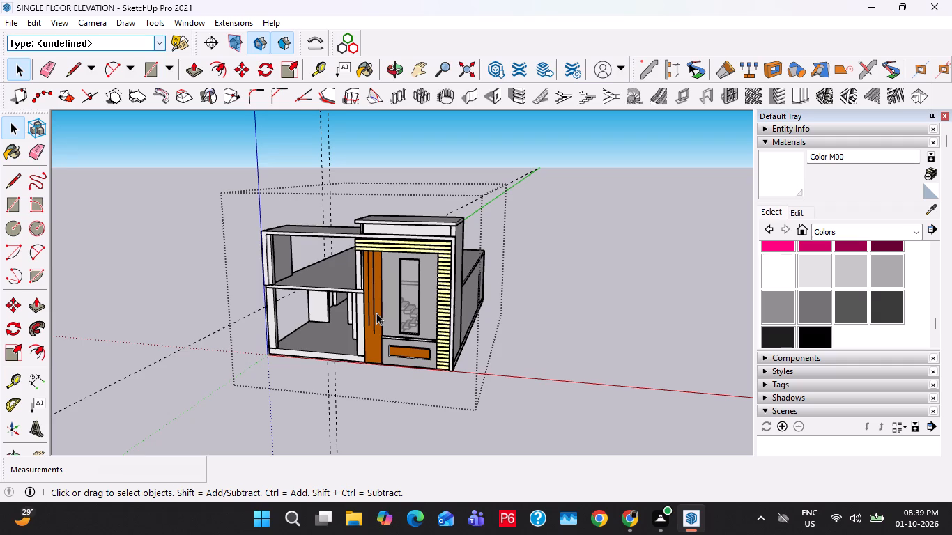
scroll(381, 314, "up", 5)
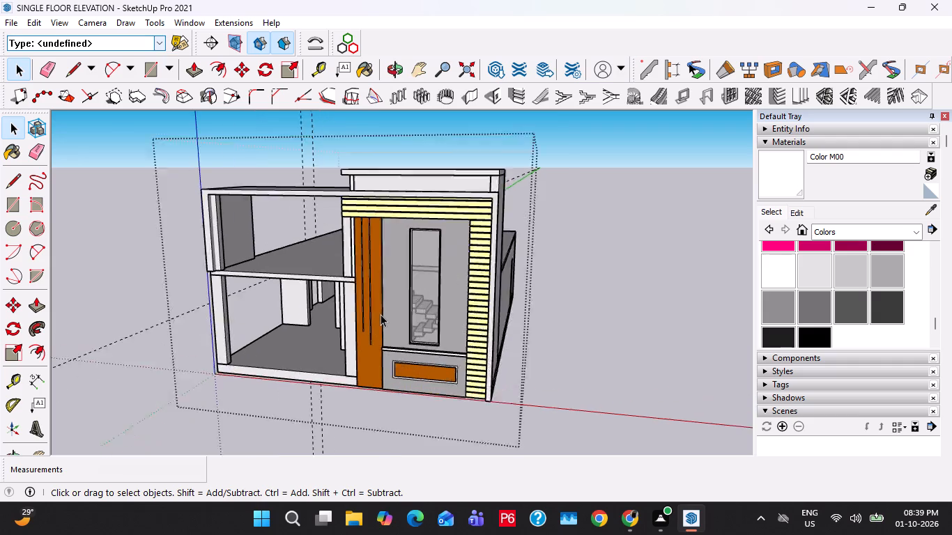
scroll(381, 314, "up", 1)
middle_click_drag(346, 331, 398, 287)
scroll(409, 286, "up", 1)
scroll(409, 287, "down", 6)
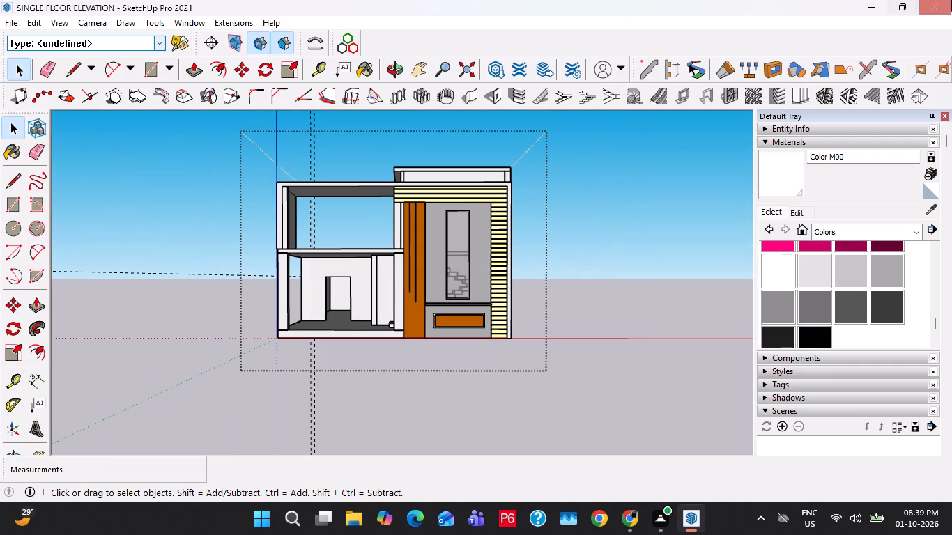